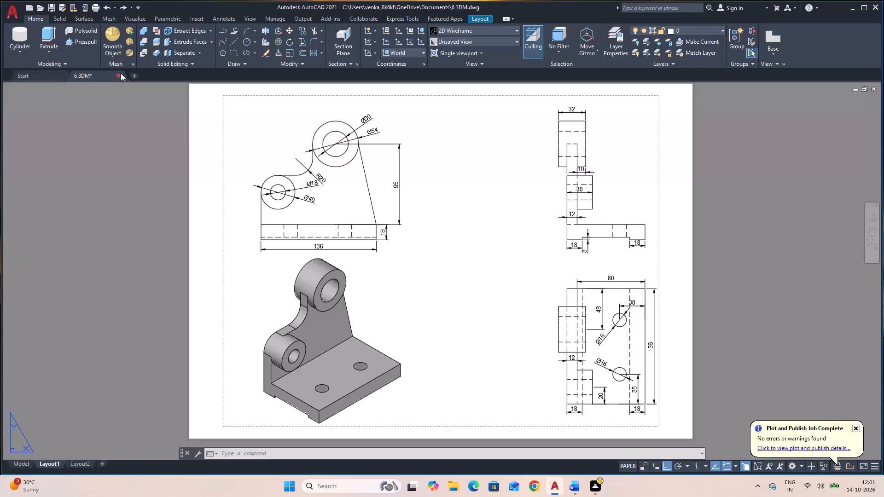
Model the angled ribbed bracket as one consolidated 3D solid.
Close the 6 3DM drawing and start a new blank drawing.
click(478, 259)
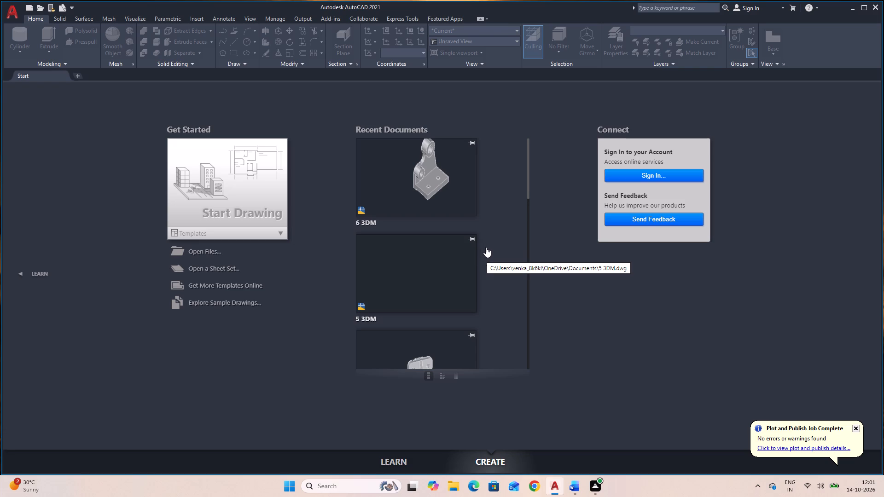
click(264, 202)
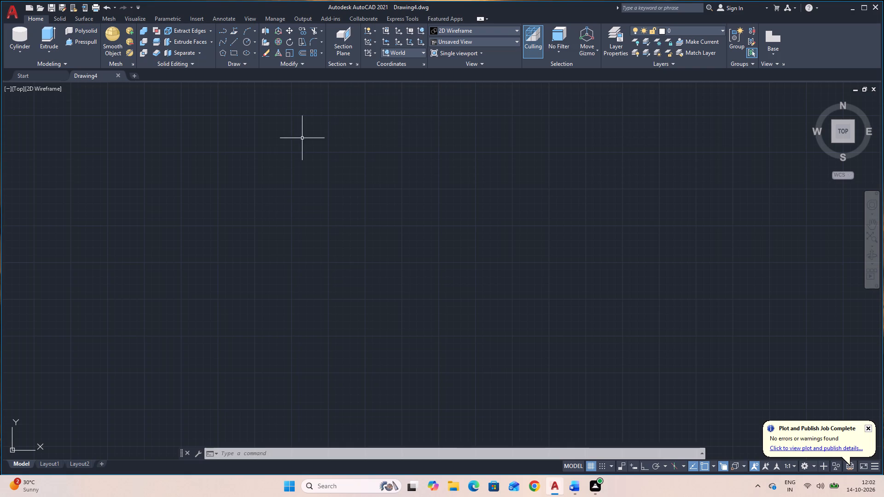
Set the visual style to Shaded with edges and the view to SE Isometric.
click(498, 32)
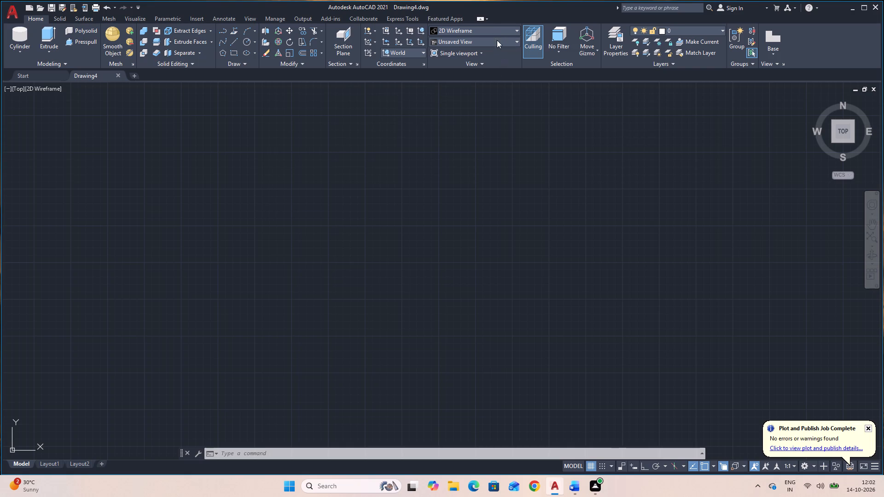
click(494, 81)
click(506, 42)
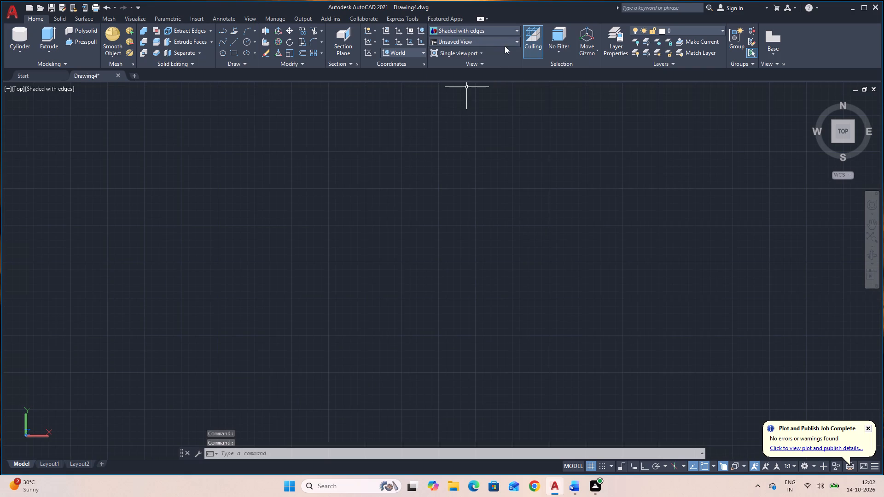
click(480, 116)
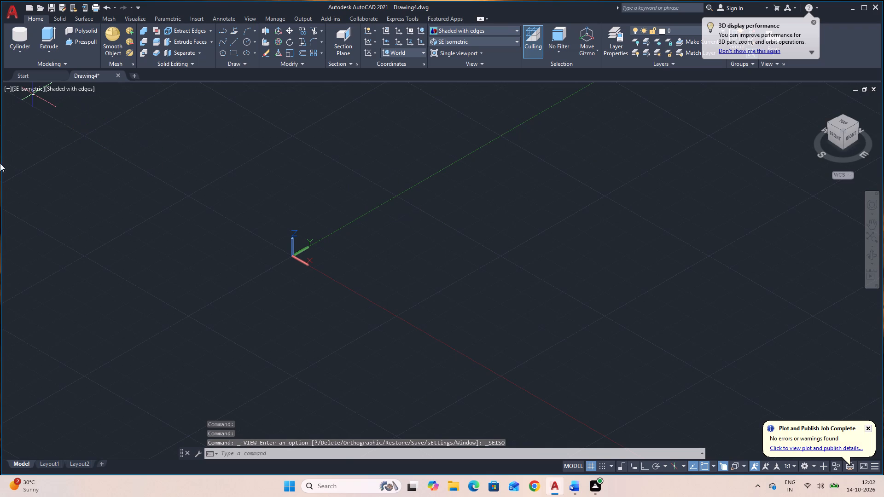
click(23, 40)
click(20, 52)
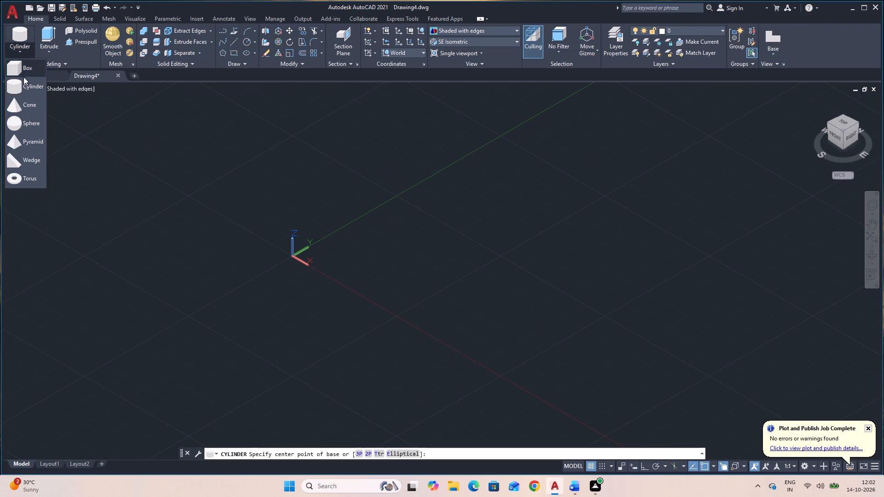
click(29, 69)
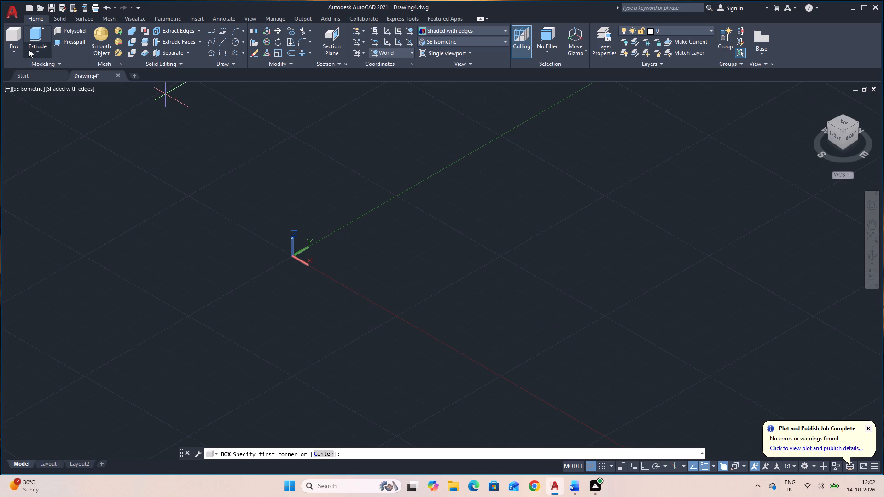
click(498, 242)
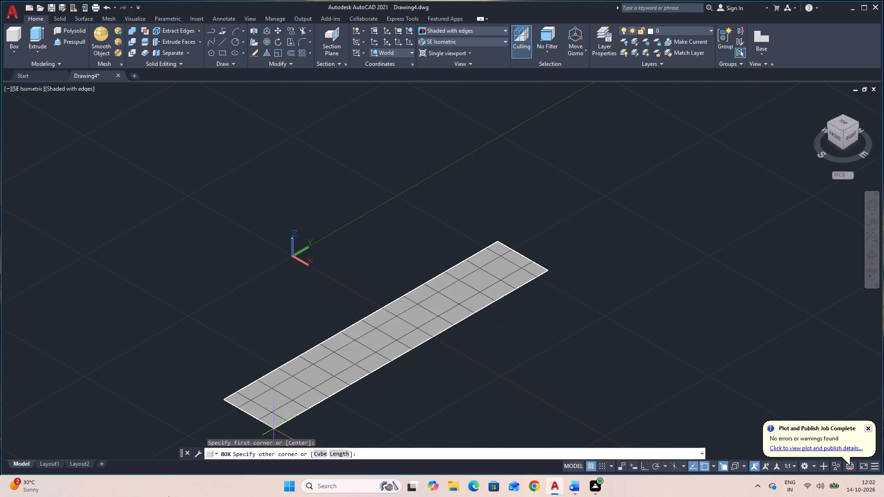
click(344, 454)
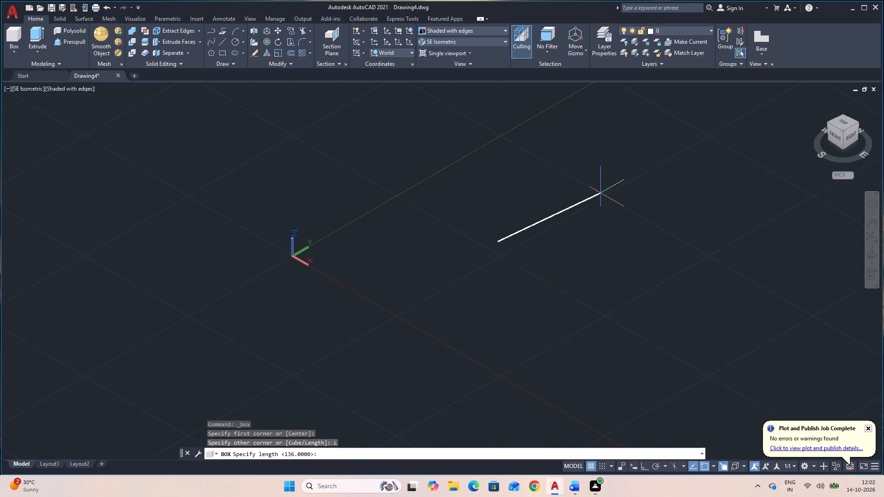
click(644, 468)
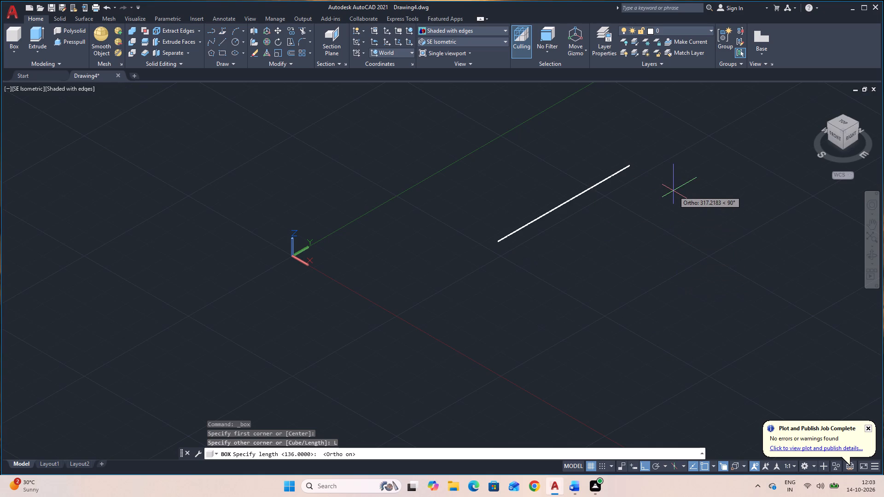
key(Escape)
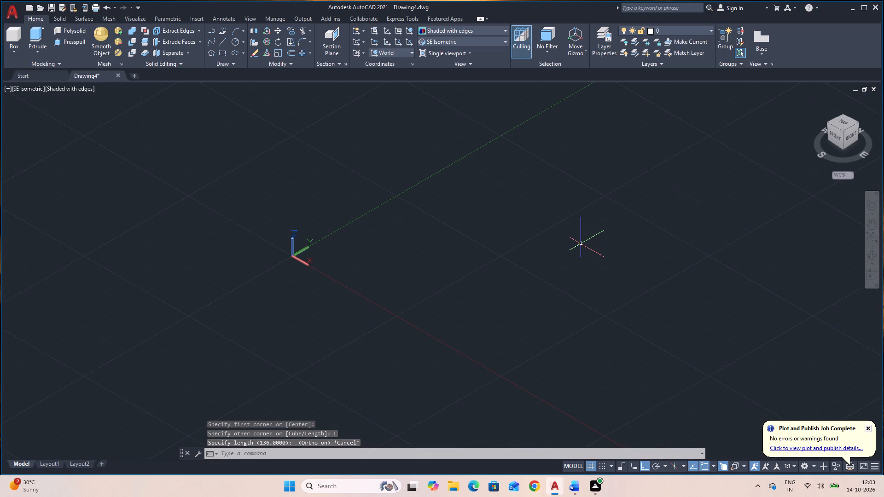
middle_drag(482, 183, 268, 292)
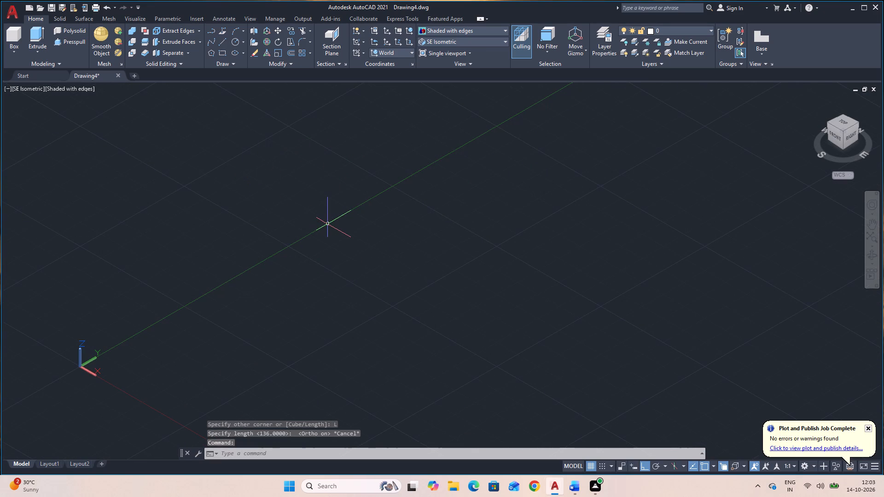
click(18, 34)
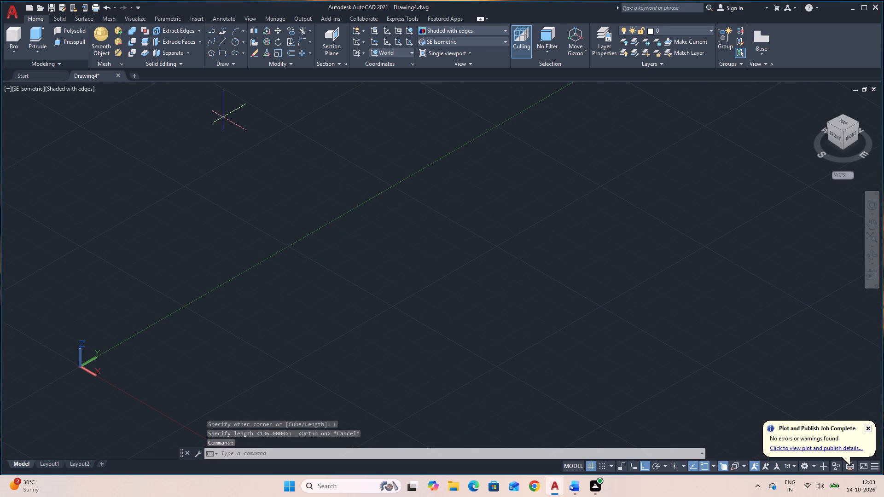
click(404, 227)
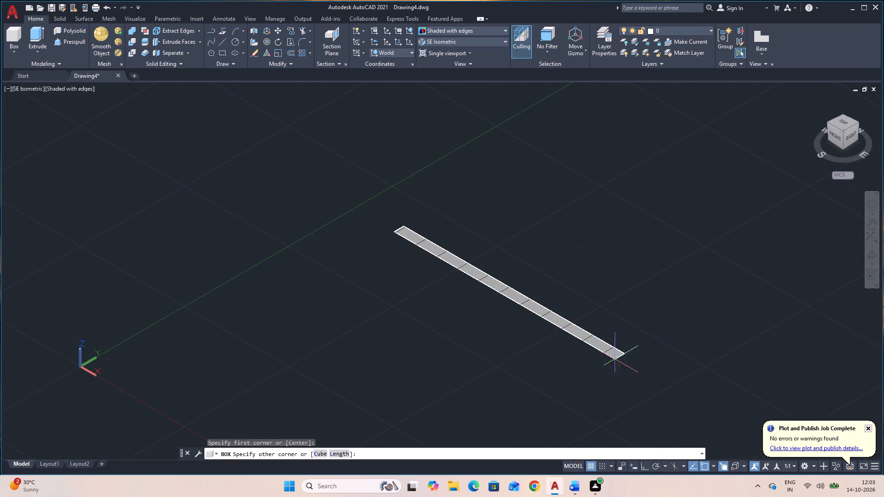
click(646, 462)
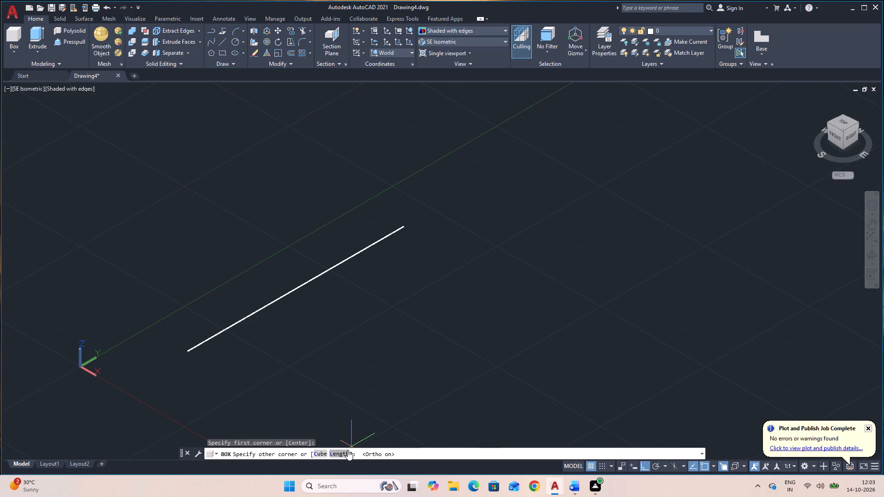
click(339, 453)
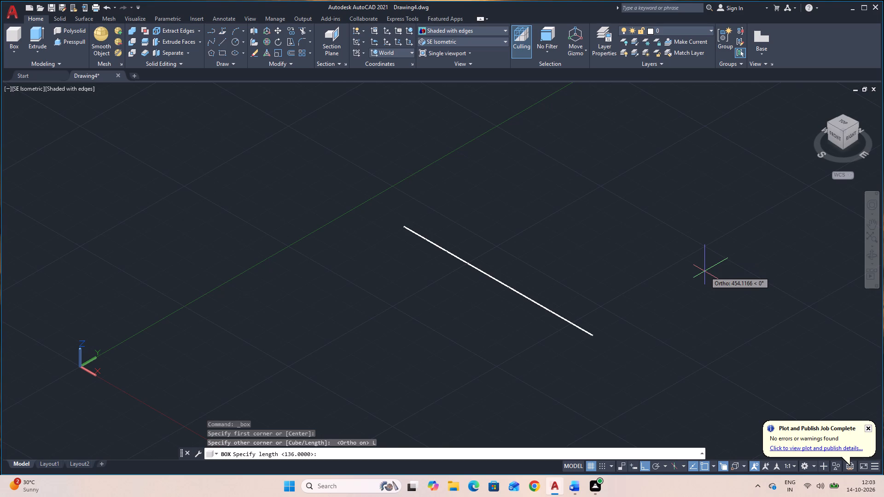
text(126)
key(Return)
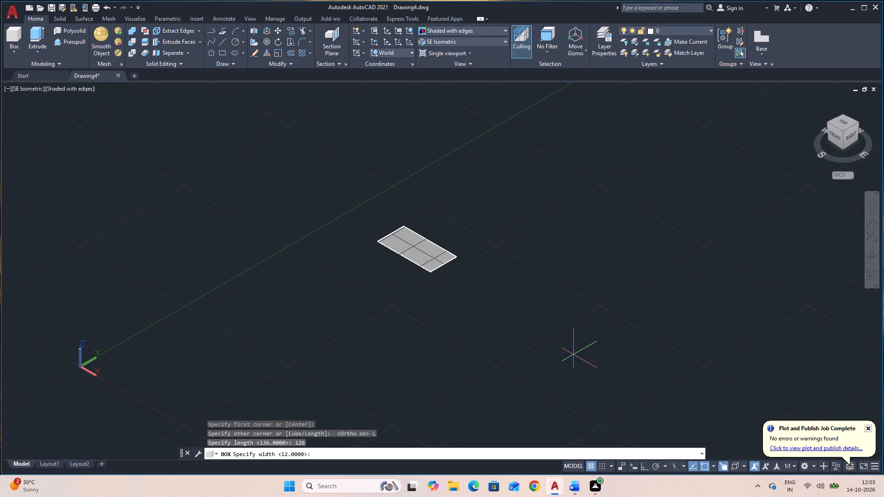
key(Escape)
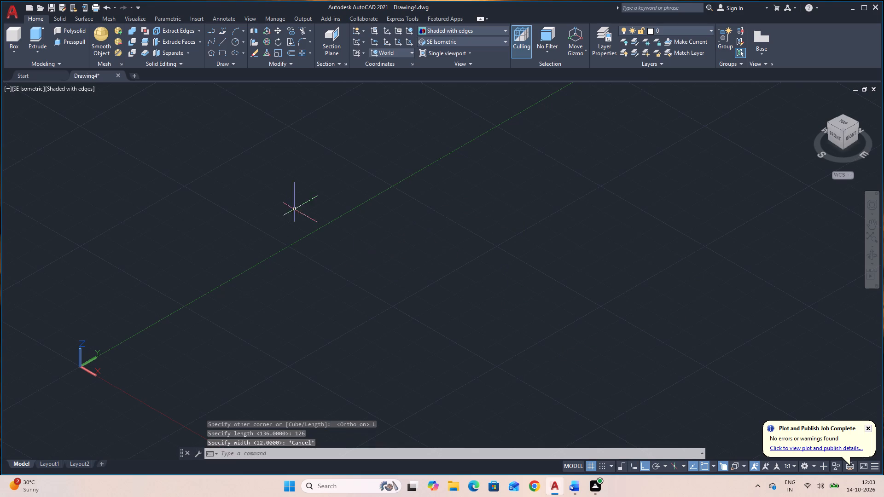
Create a solid box in open space with length 126 along the X axis, width 16 and height 60.
click(16, 35)
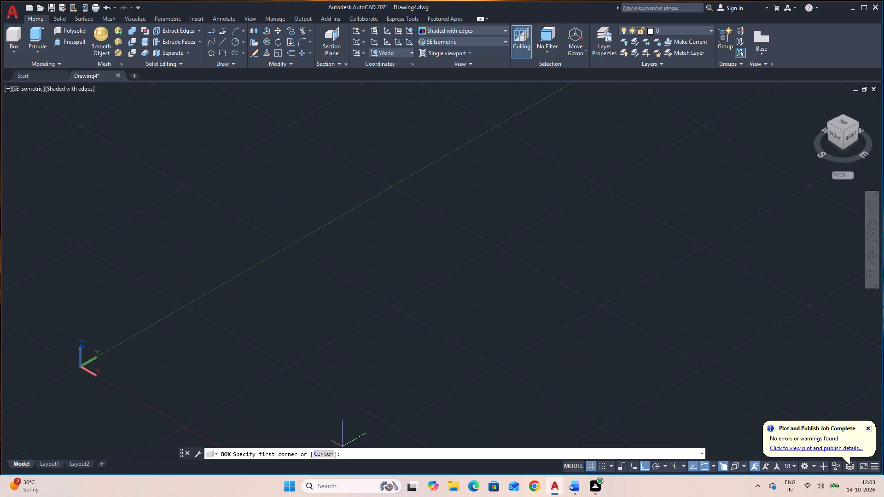
click(449, 245)
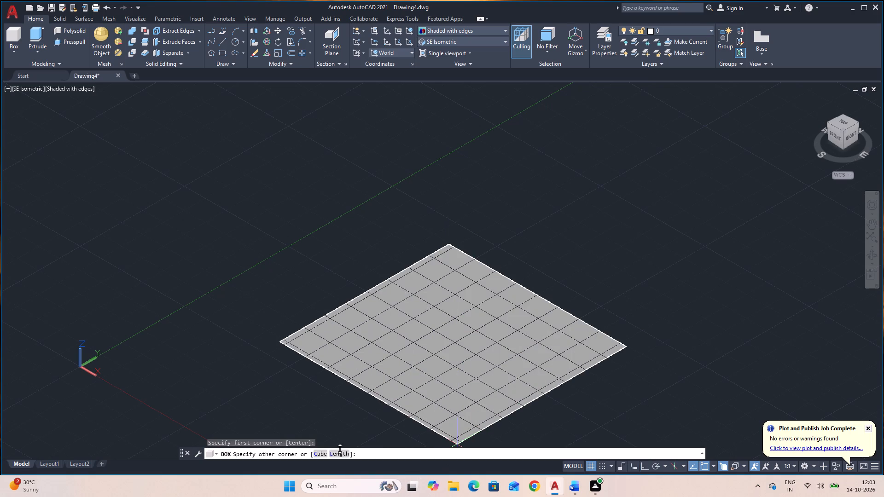
click(340, 450)
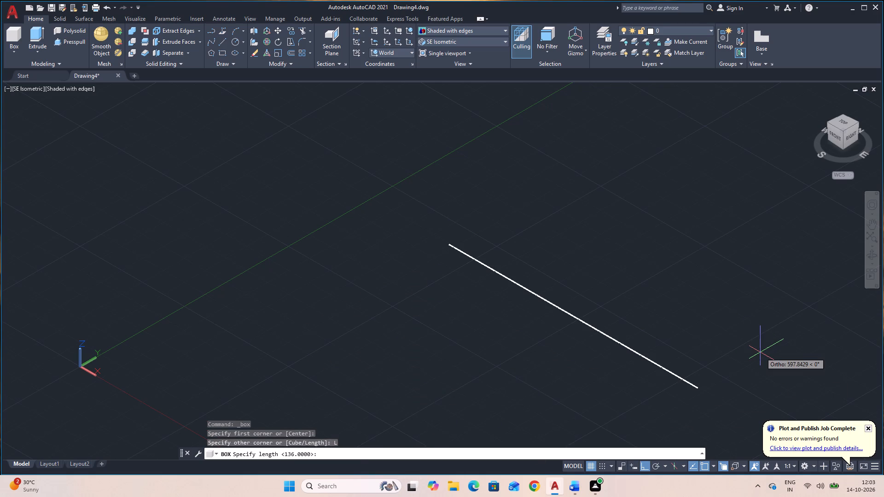
text(12)
key(6)
key(Return)
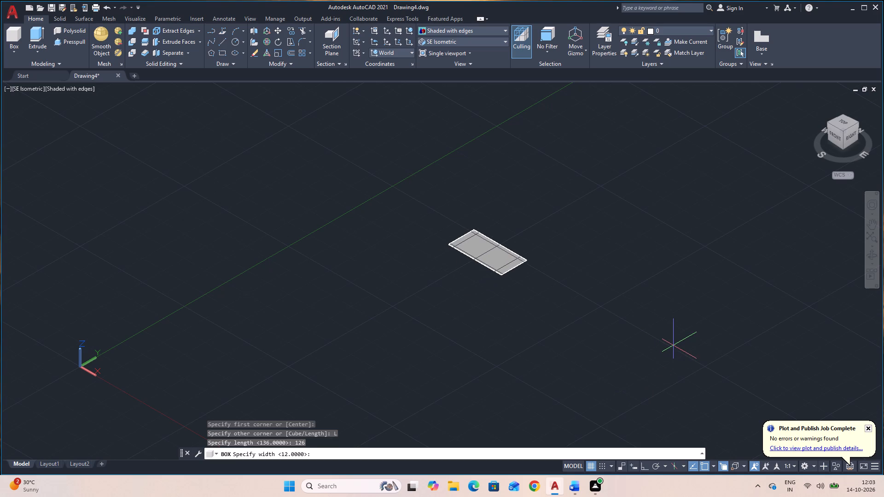
text(10)
key(BackSpace)
key(BackSpace)
text(16)
key(Return)
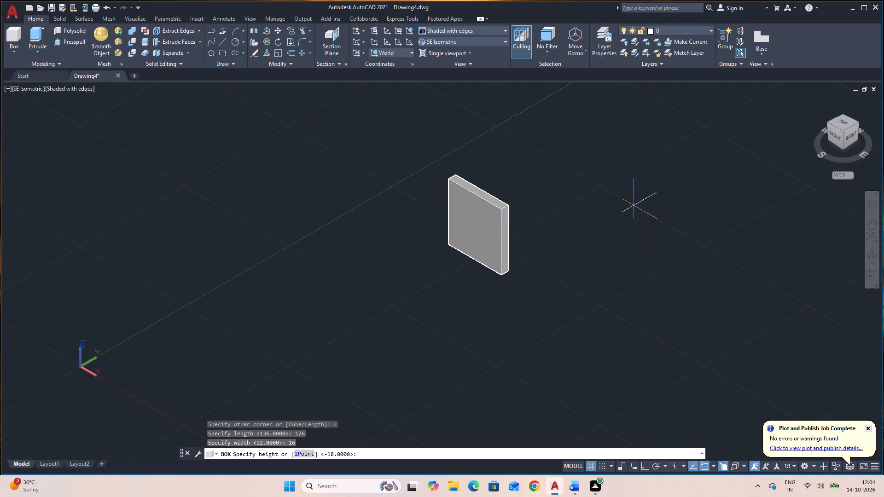
text(60)
key(Return)
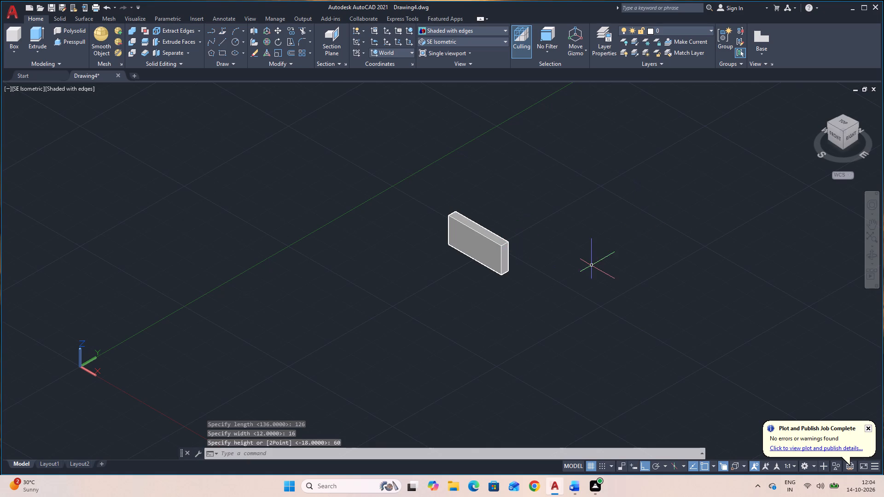
Examine the box from several angles, finishing in the SE Isometric view.
click(870, 254)
drag(656, 373, 660, 322)
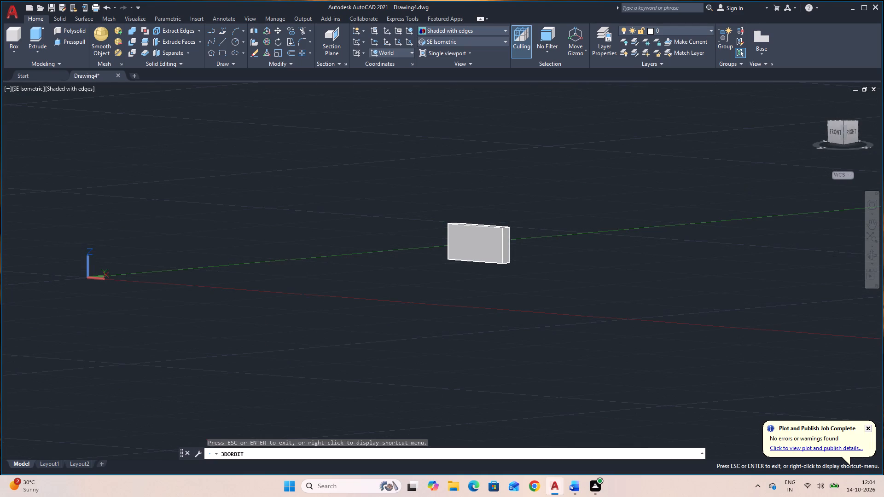
drag(580, 356, 634, 389)
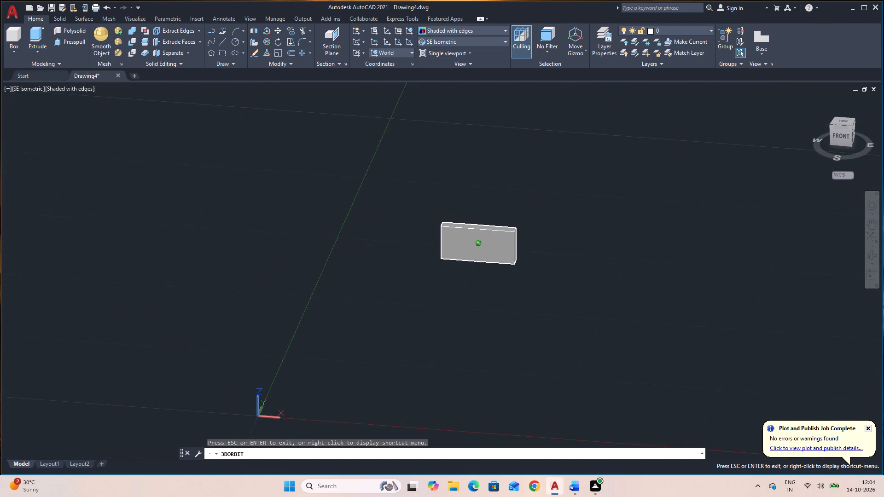
drag(634, 389, 645, 394)
drag(659, 295, 660, 292)
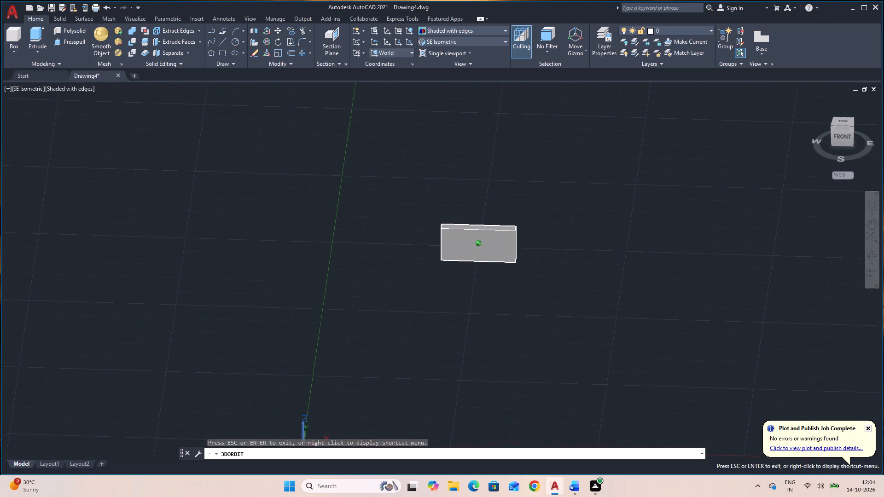
drag(660, 292, 658, 287)
drag(361, 228, 365, 231)
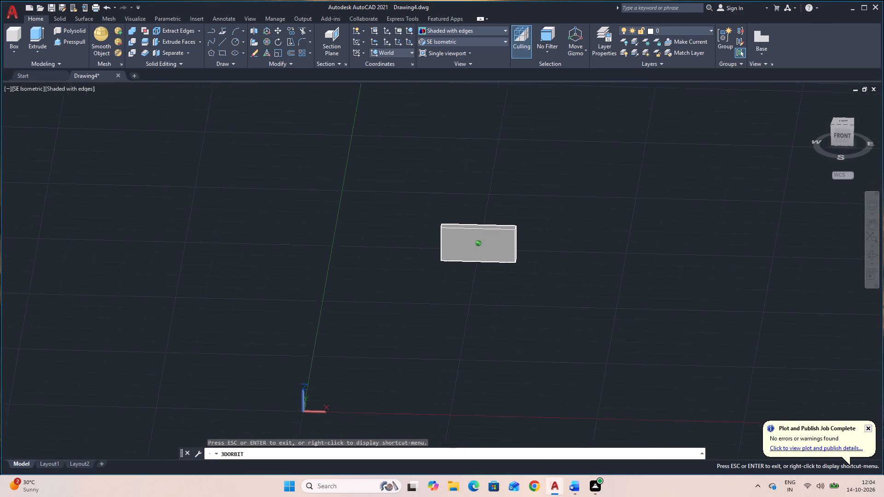
drag(365, 231, 381, 254)
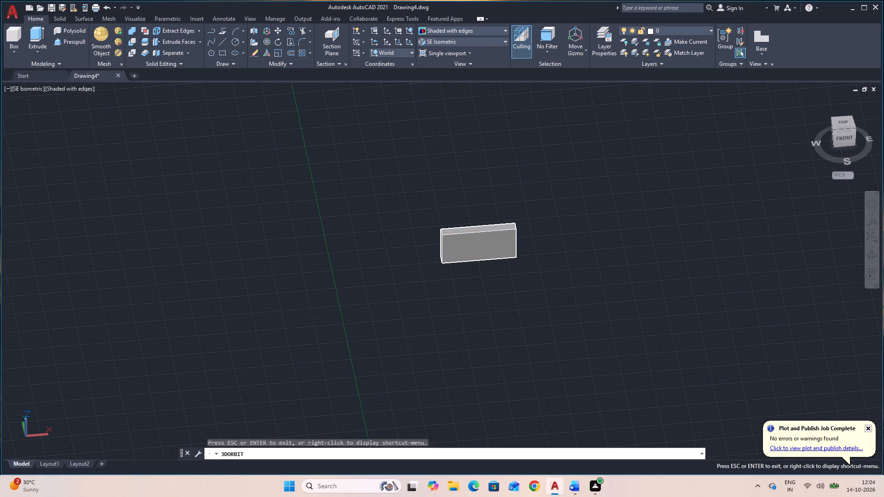
click(459, 39)
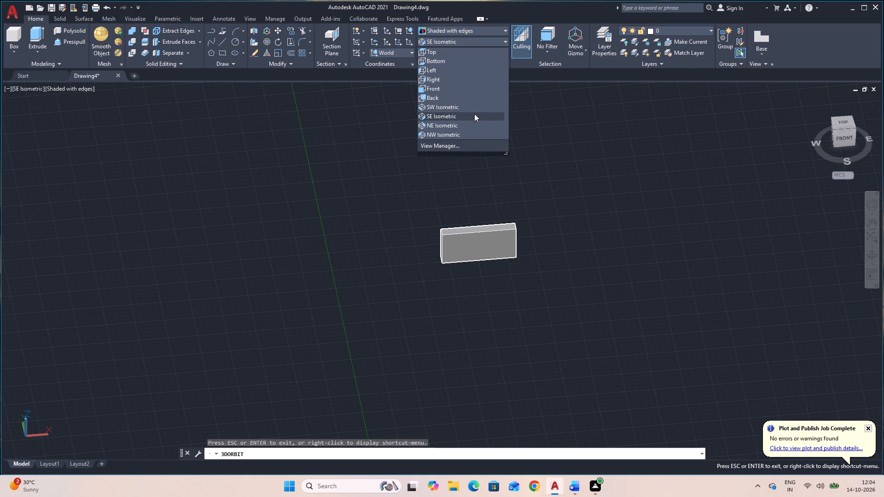
click(475, 114)
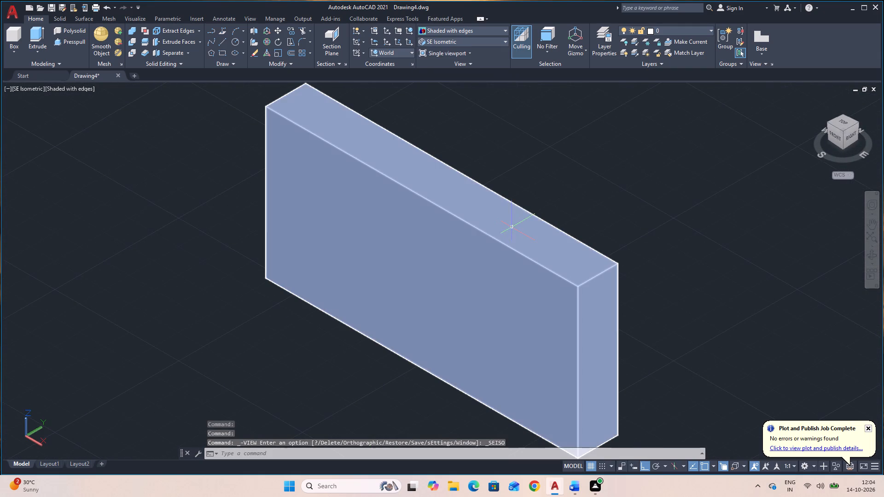
Draw construction lines from the box's lower front corner at its right end: 30 up along Z, and 18 inward along the front face.
scroll(526, 191, down, 1)
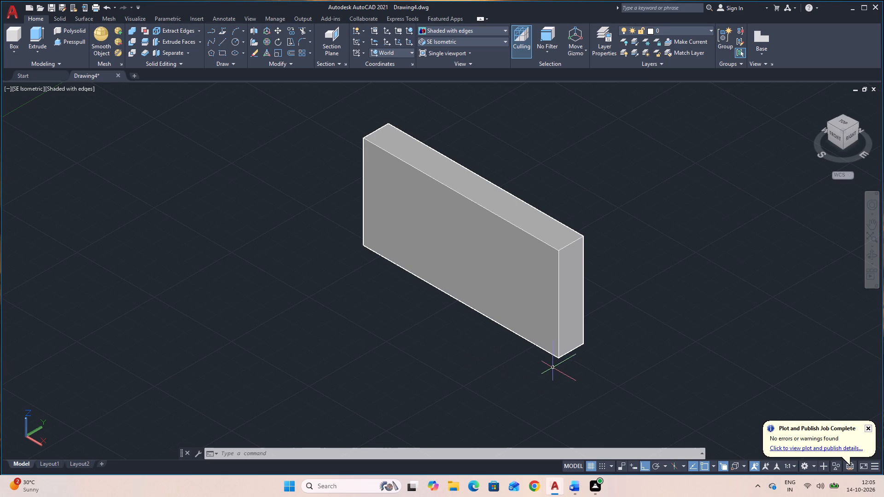
text(L)
key(space)
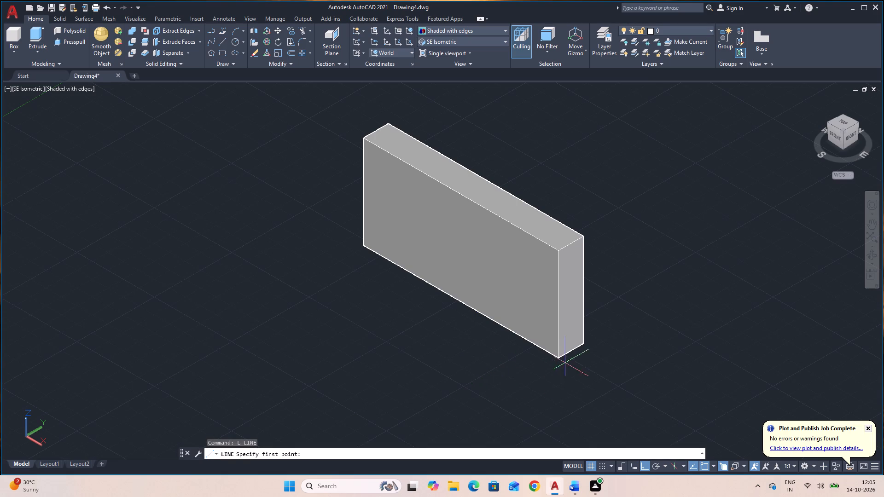
click(558, 360)
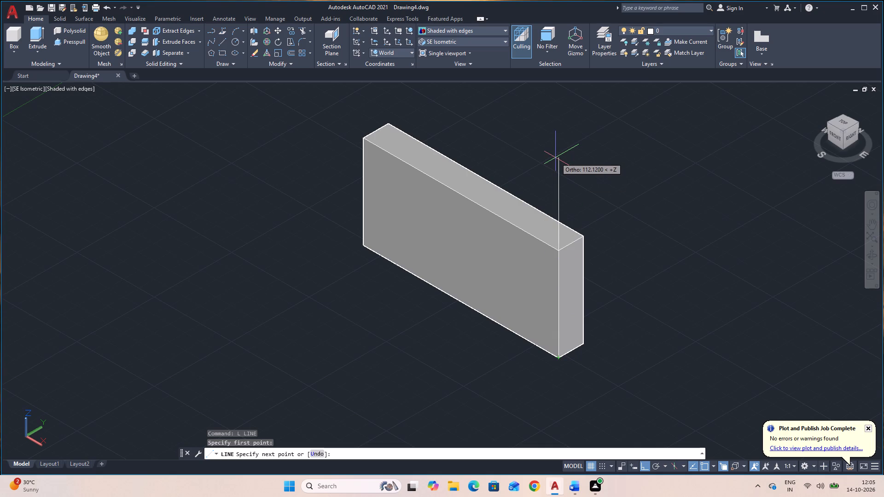
text(30)
key(Return)
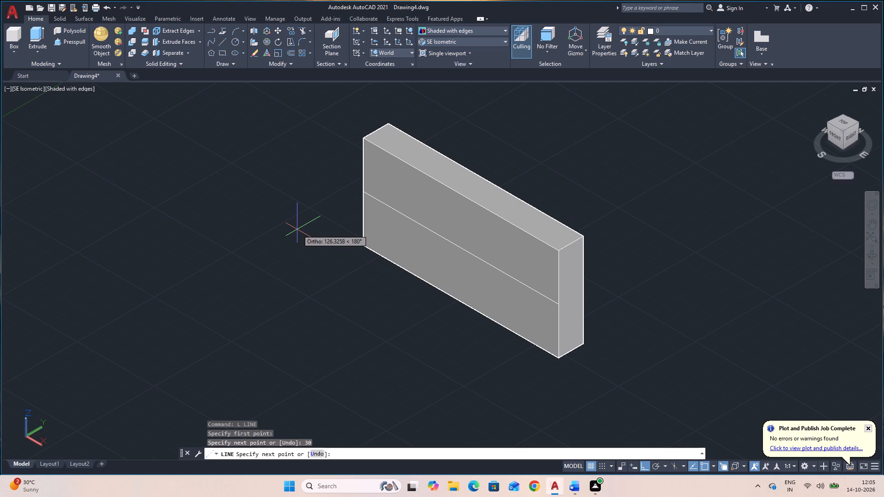
text(18)
key(Return)
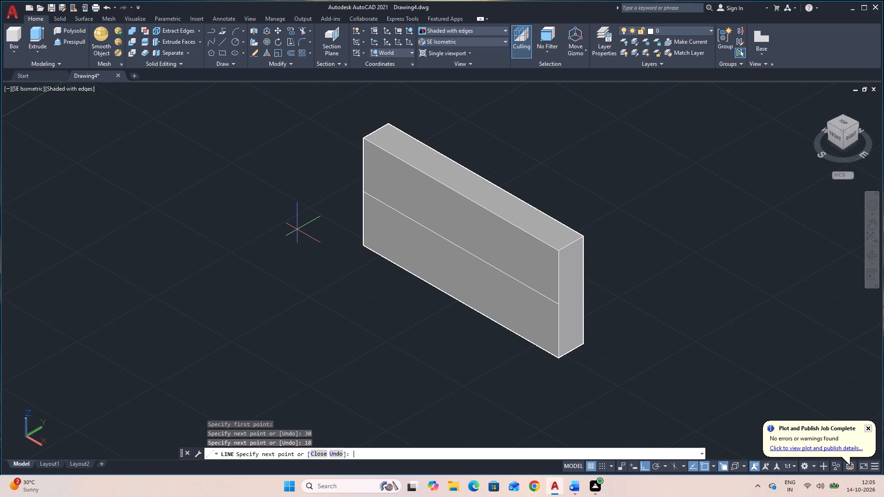
key(Escape)
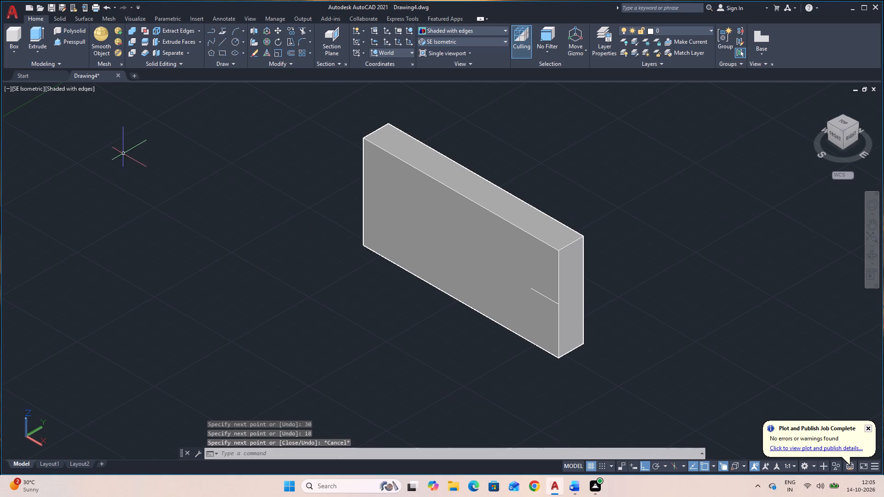
Create a cylinder centred on the free end of the 18 line, diameter 25, with its axis running 19 along Y into the box.
click(13, 52)
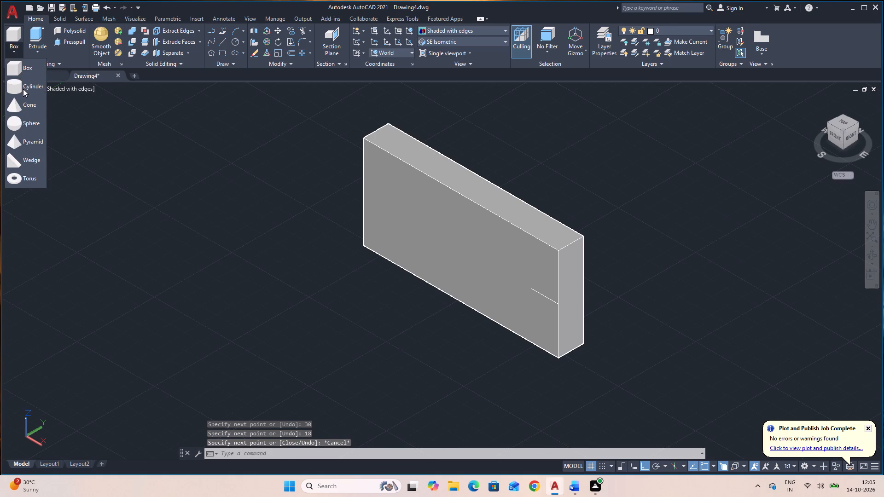
click(23, 89)
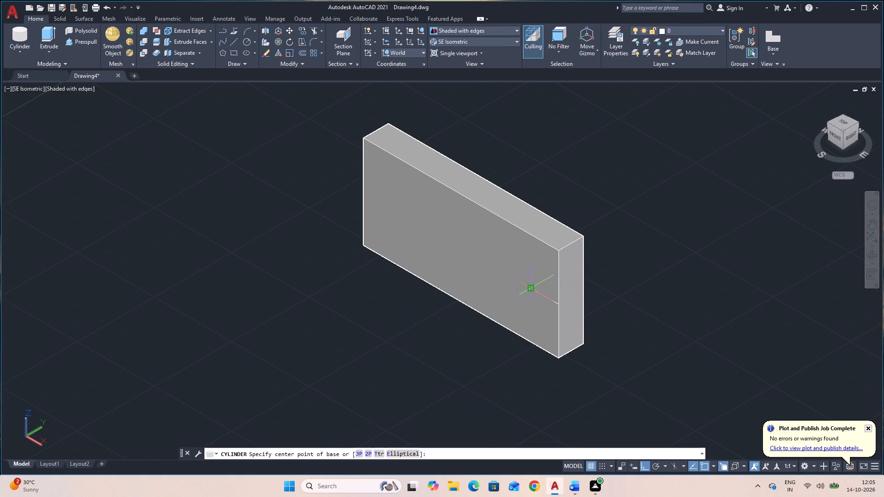
click(529, 288)
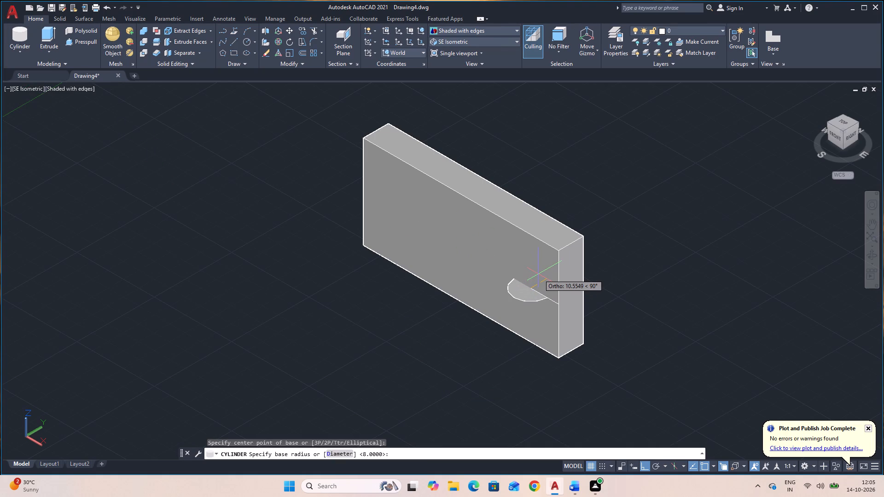
text(D)
key(space)
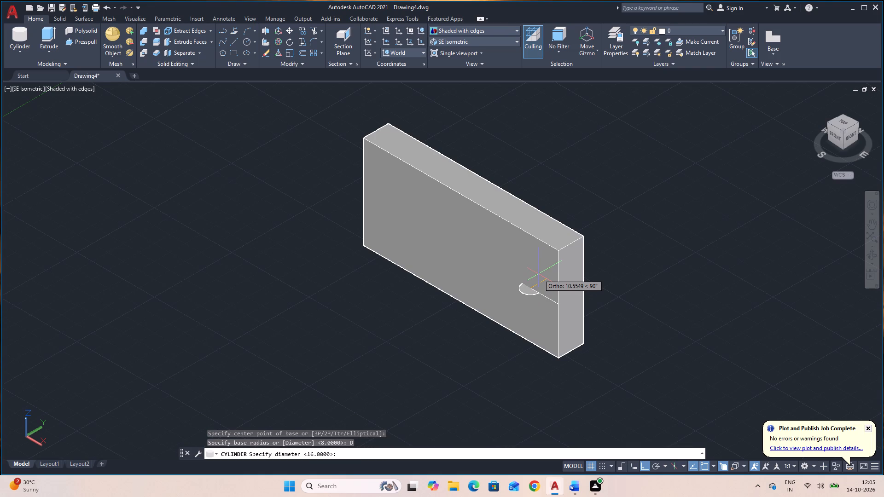
text(25)
key(Return)
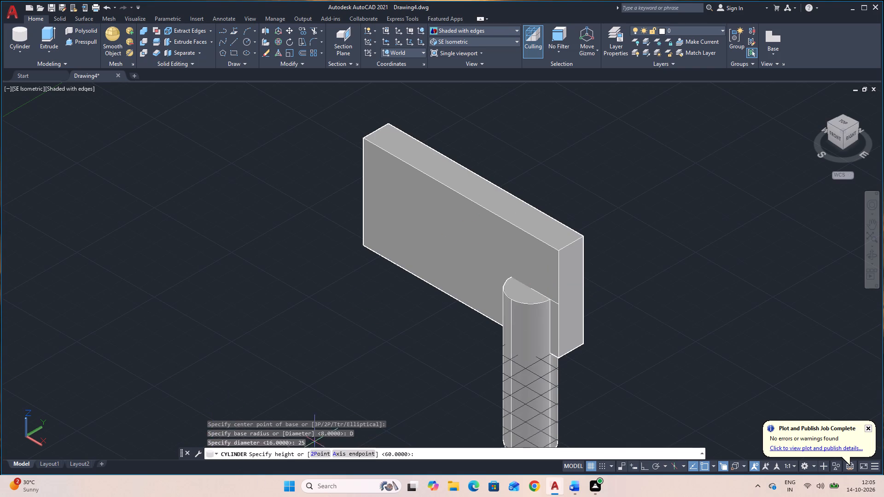
click(367, 454)
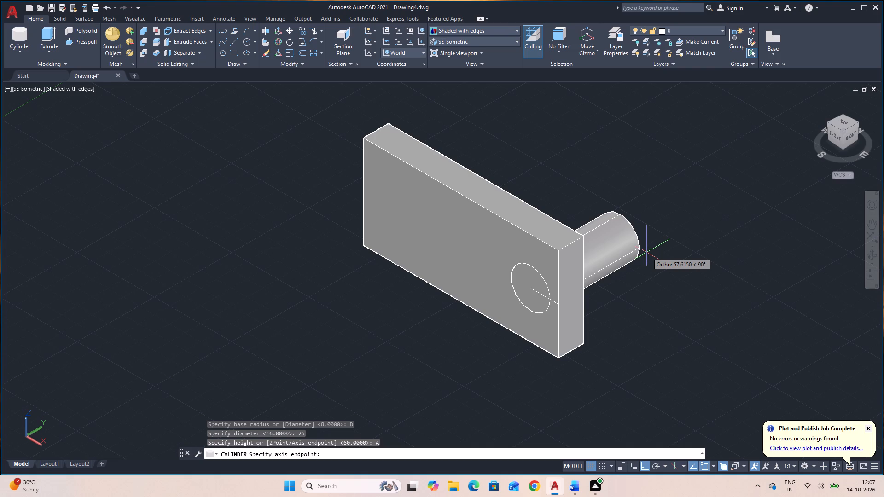
text(19)
key(Return)
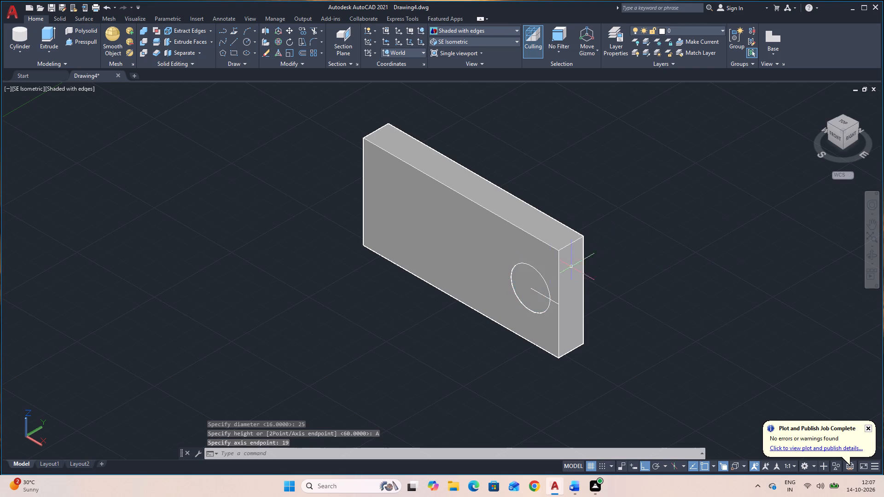
Move the 25-diameter cylinder 3 outward from the box's front face, using its front centre as base point.
click(529, 281)
text(M)
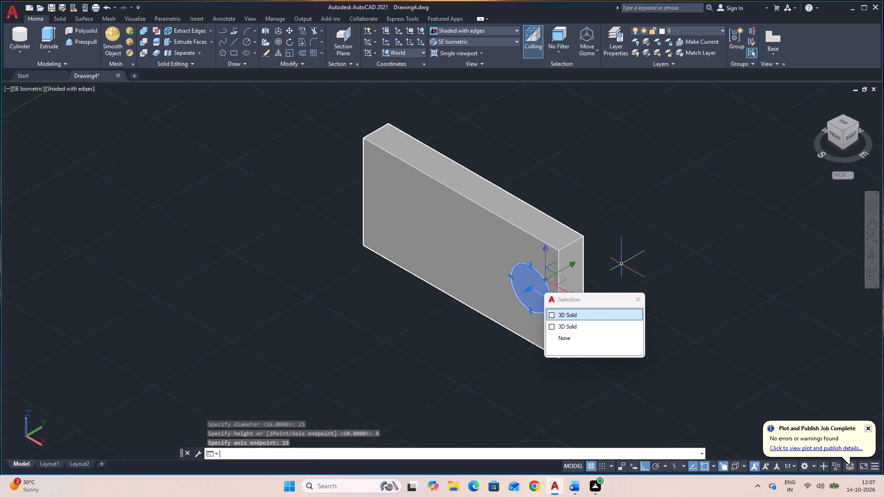
key(space)
key(space)
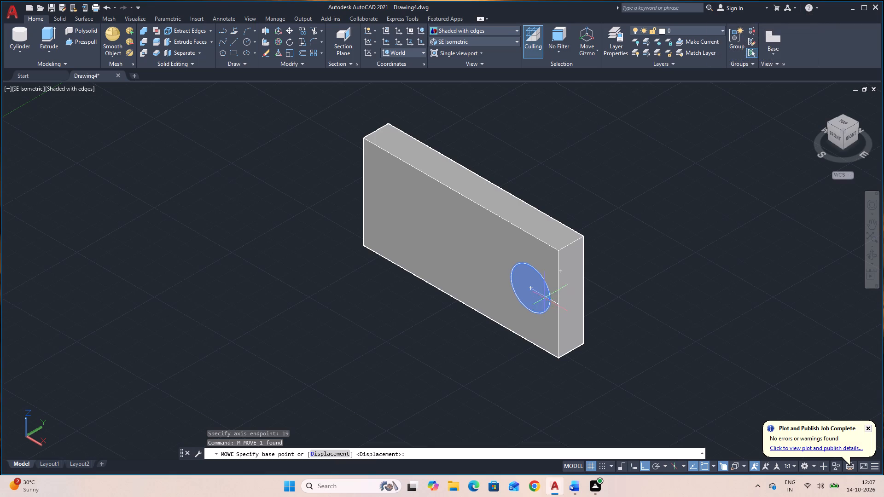
click(532, 289)
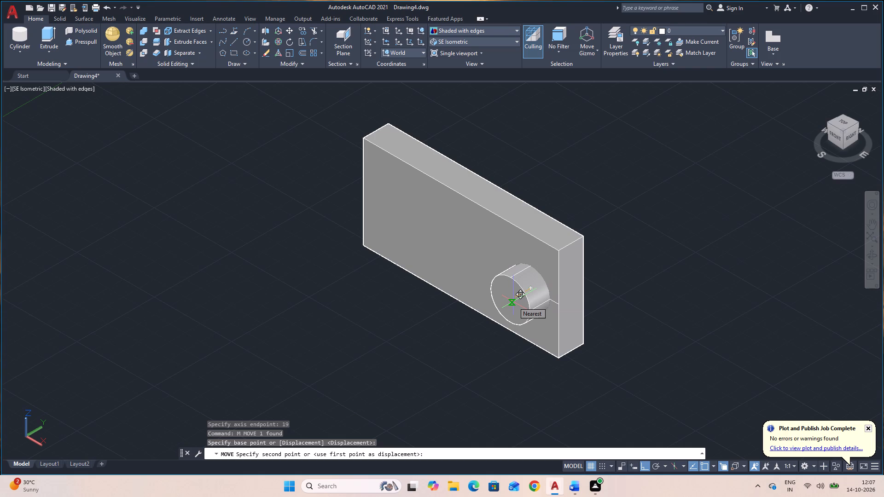
key(3)
key(Return)
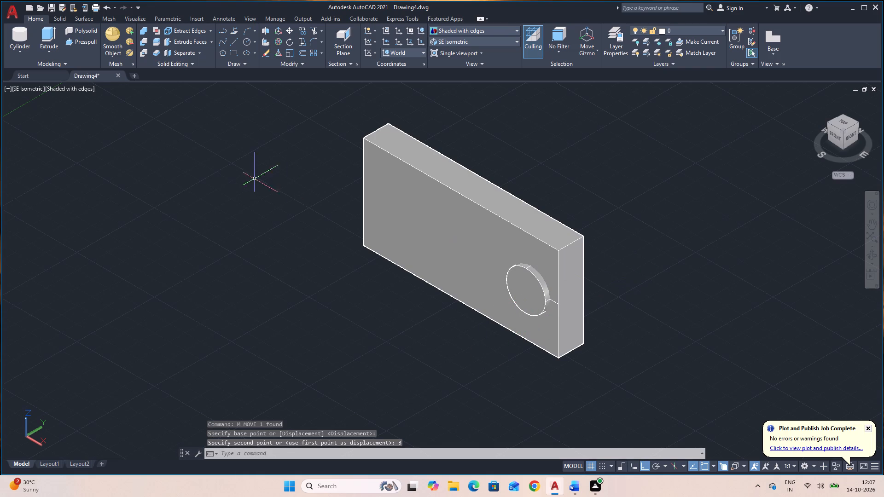
Create a concentric cylinder of radius 5 at the boss's front centre, with its axis running 19 along Y through the box.
click(19, 34)
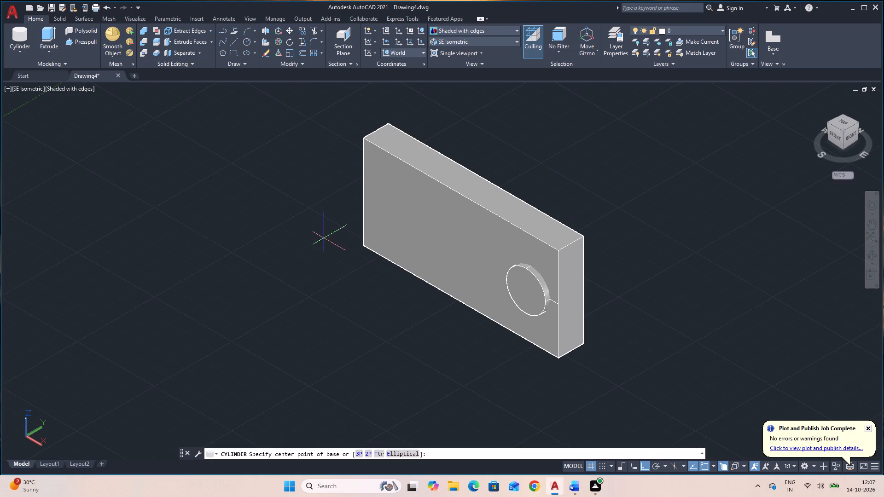
click(525, 290)
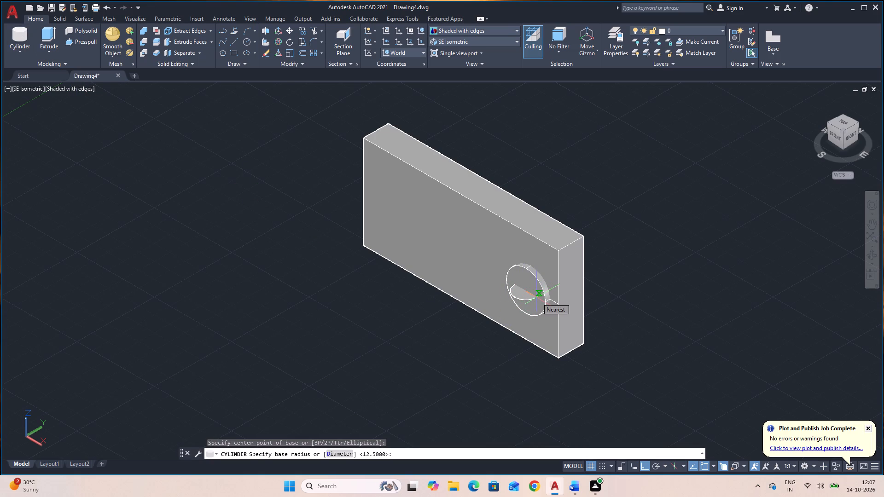
key(5)
key(Return)
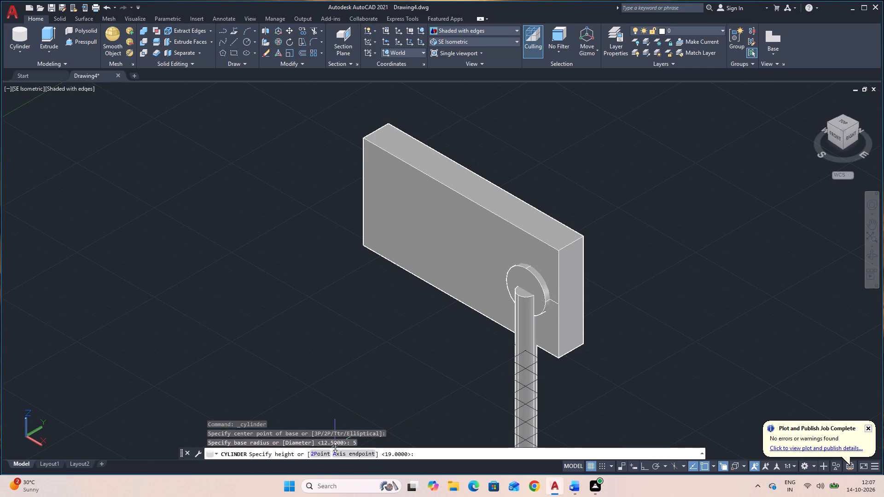
click(344, 452)
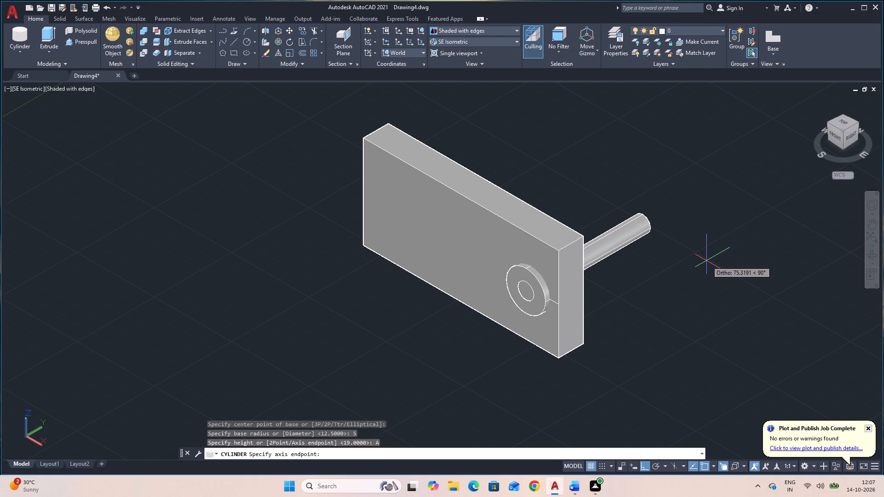
text(19)
key(Return)
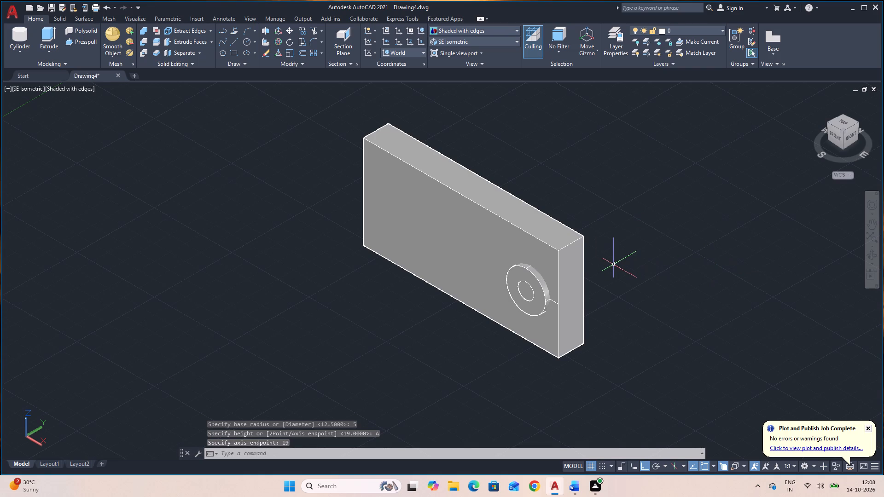
Subtract the radius 5 cylinder from the box and the 25-diameter boss to cut the through hole.
key(s)
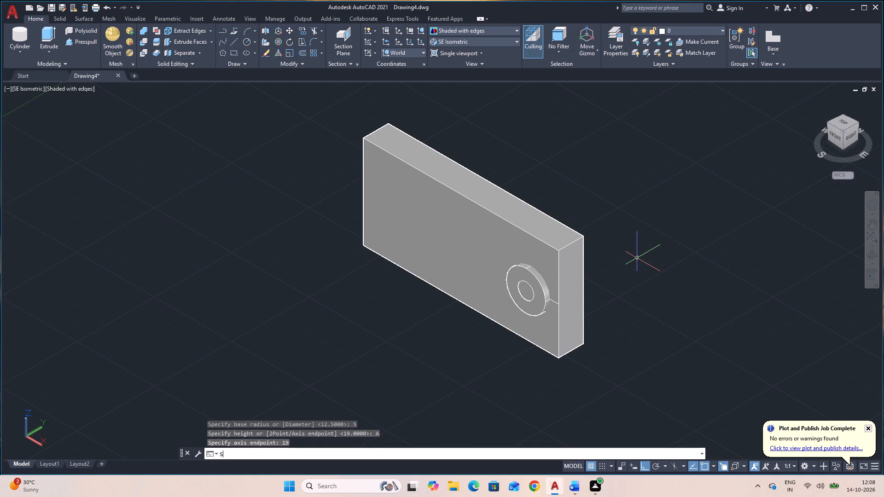
key(u)
key(space)
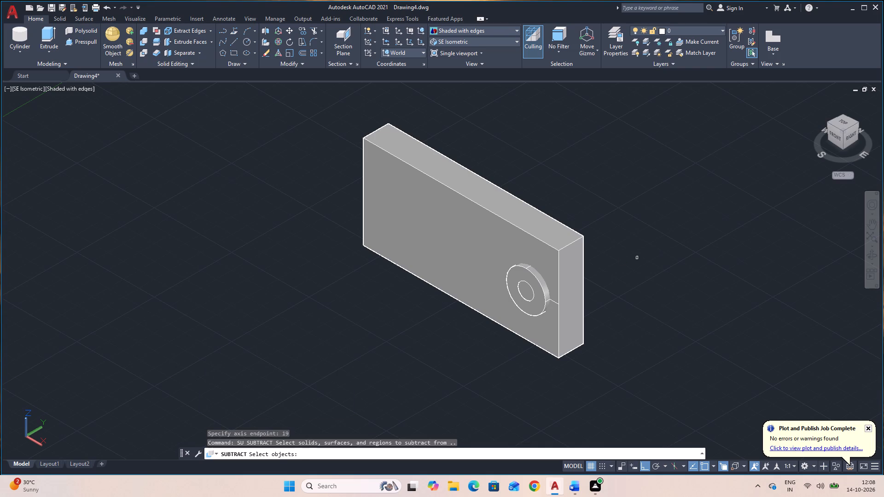
click(482, 228)
click(534, 280)
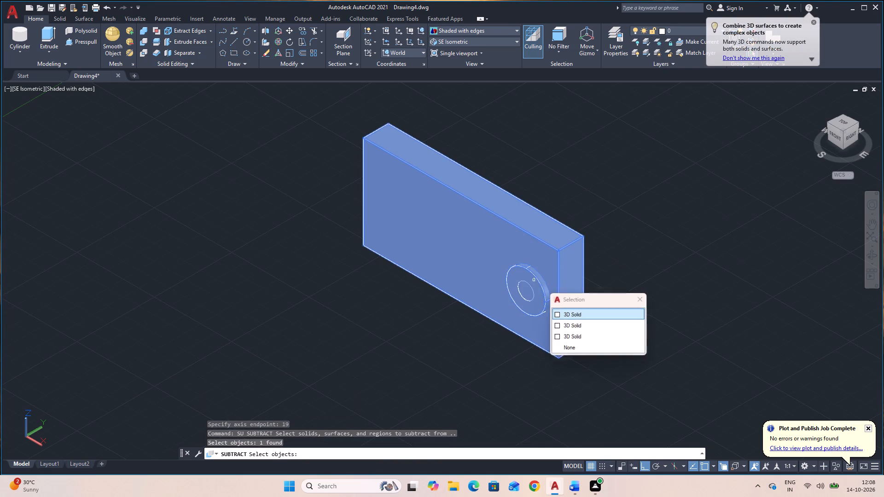
key(space)
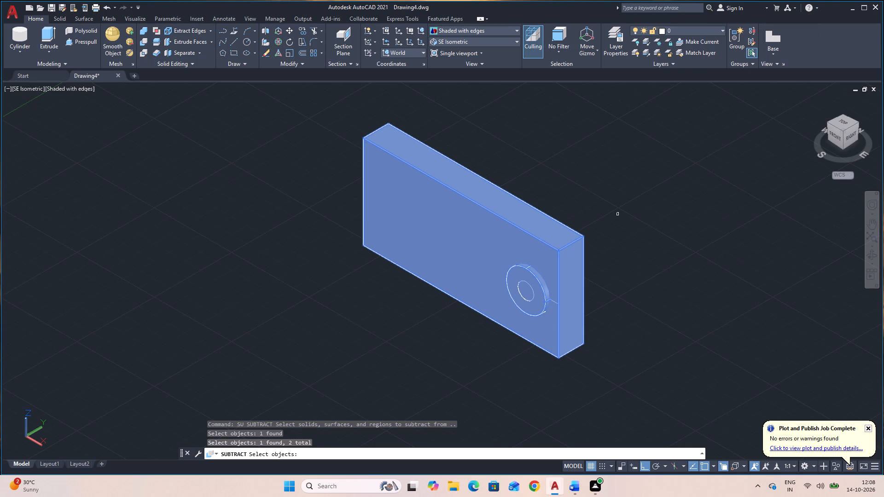
key(space)
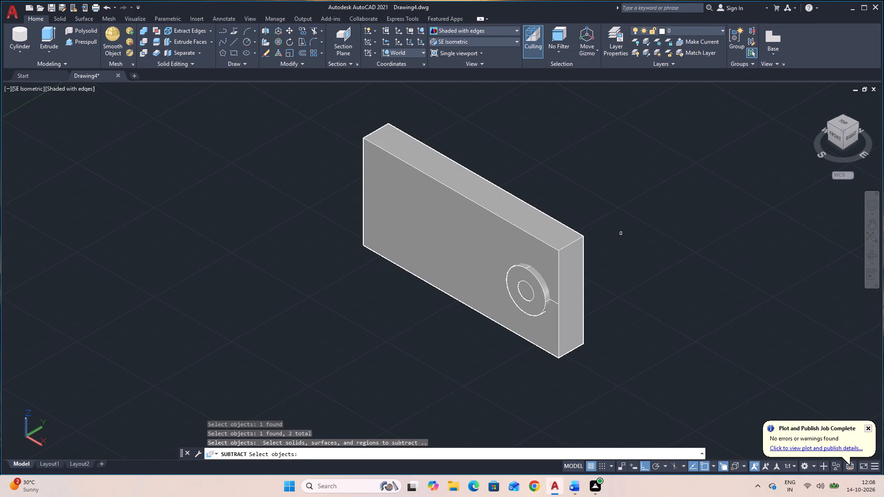
click(533, 291)
key(space)
key(space)
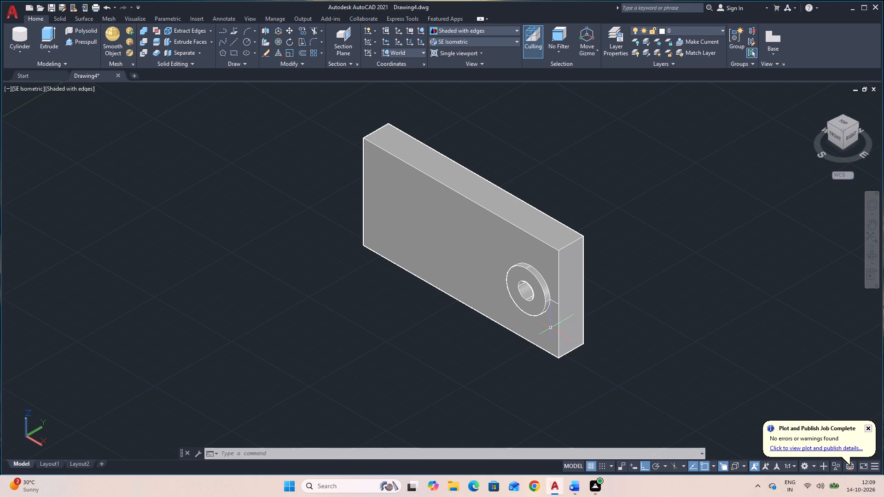
Delete the leftover construction line beside the boss on the box's front face.
click(555, 303)
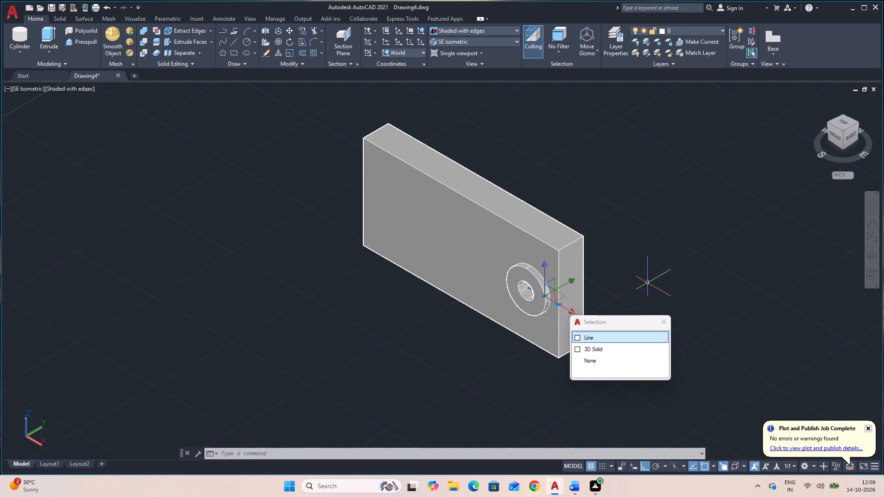
key(Delete)
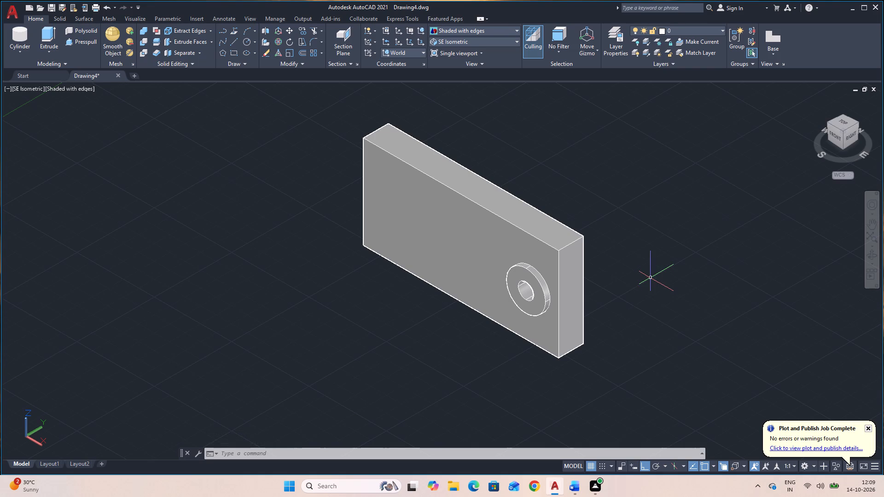
Draw a 110 line outward along negative Y from the midpoint of the box's top front edge.
text(L)
key(space)
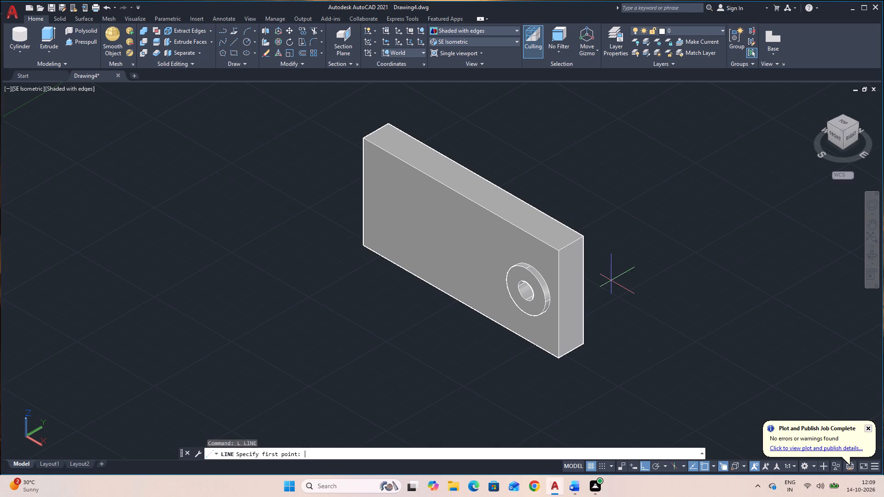
click(463, 196)
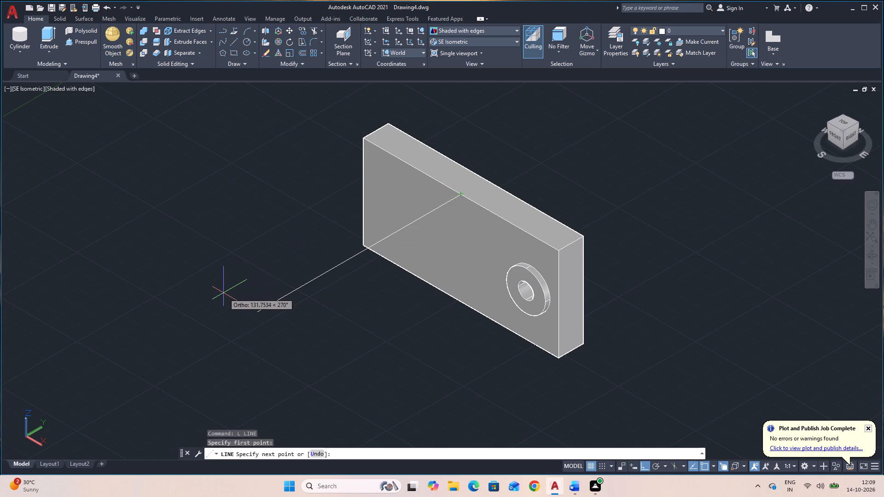
text(110)
key(Return)
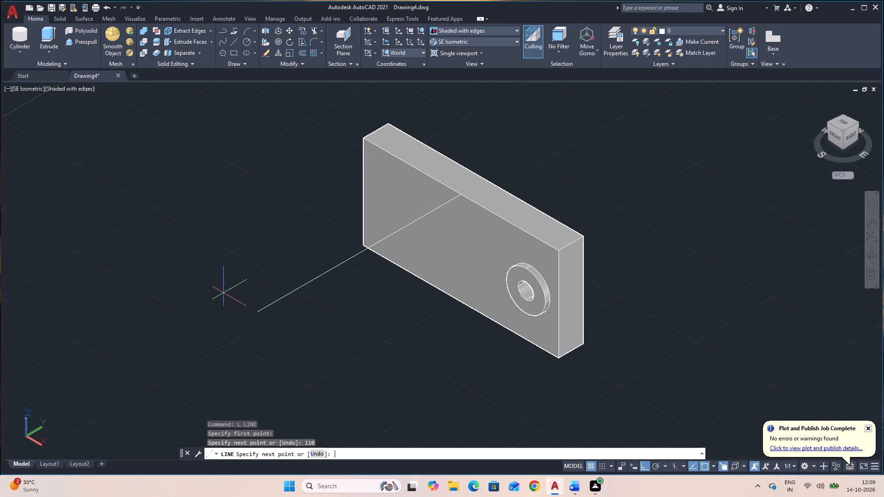
key(Escape)
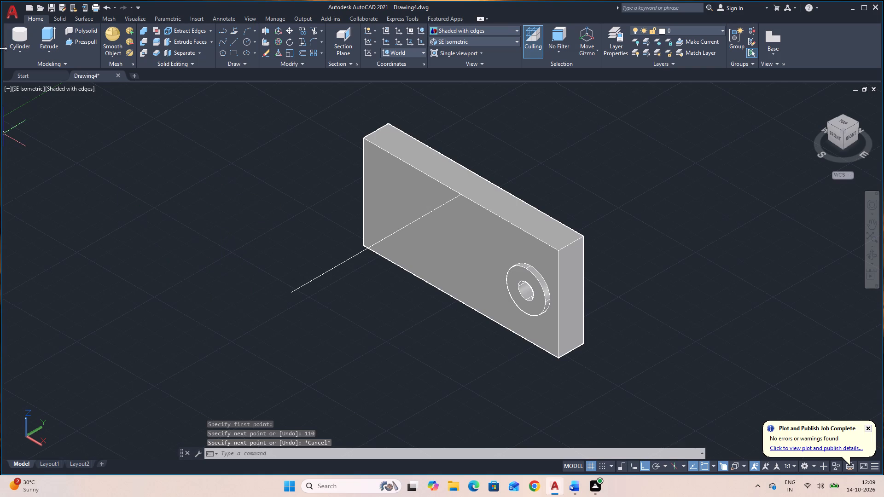
Create a vertical cylinder of radius 18 and height 16, with its base centred on the 110 line's free end.
click(21, 39)
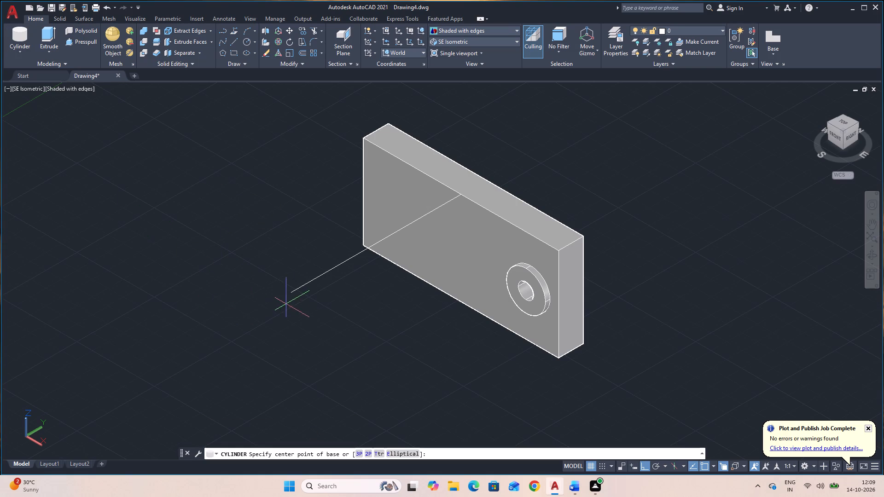
click(292, 295)
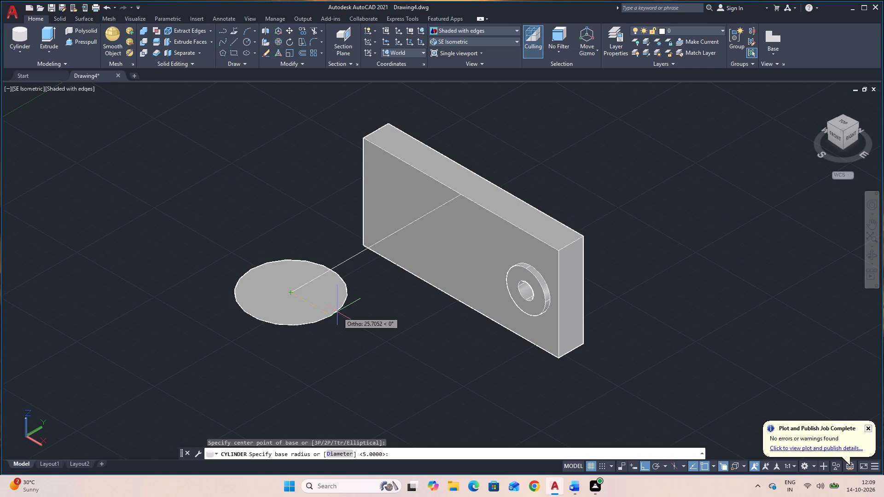
text(18)
key(Return)
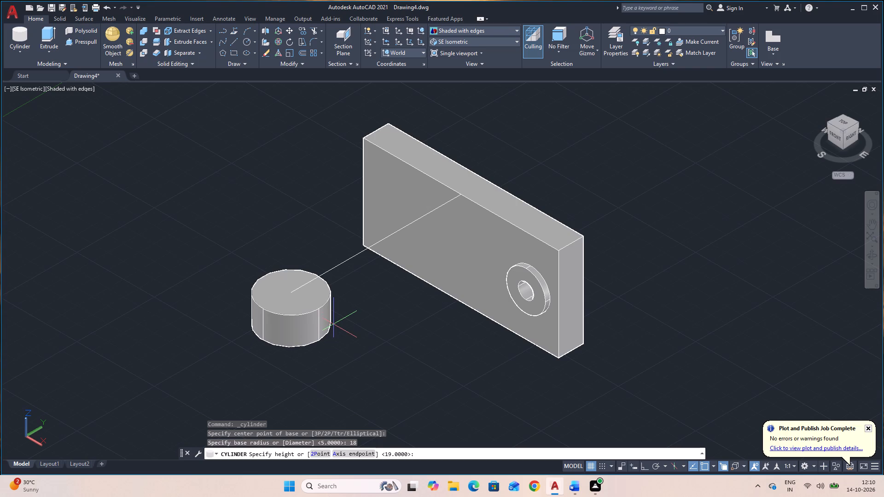
text(16)
key(Return)
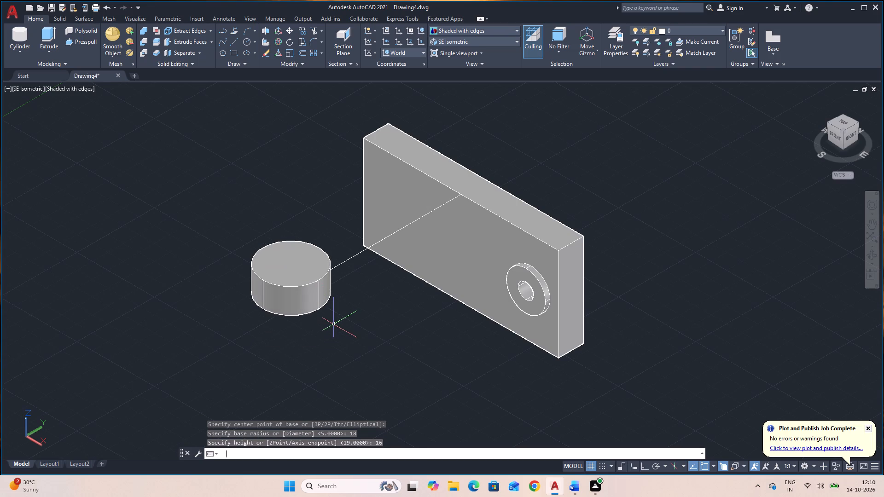
Move the radius 18 cylinder straight down from its top centre to its base centre, putting its top face at the 110 line's end.
click(291, 266)
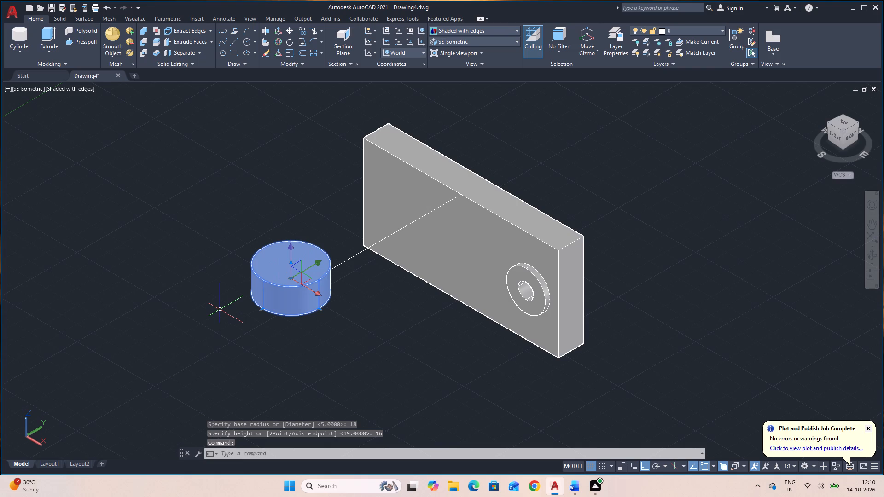
key(m)
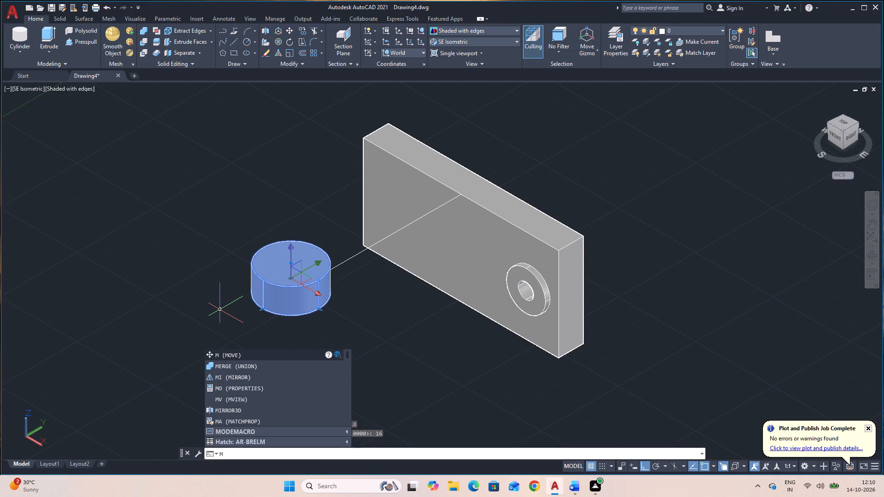
key(space)
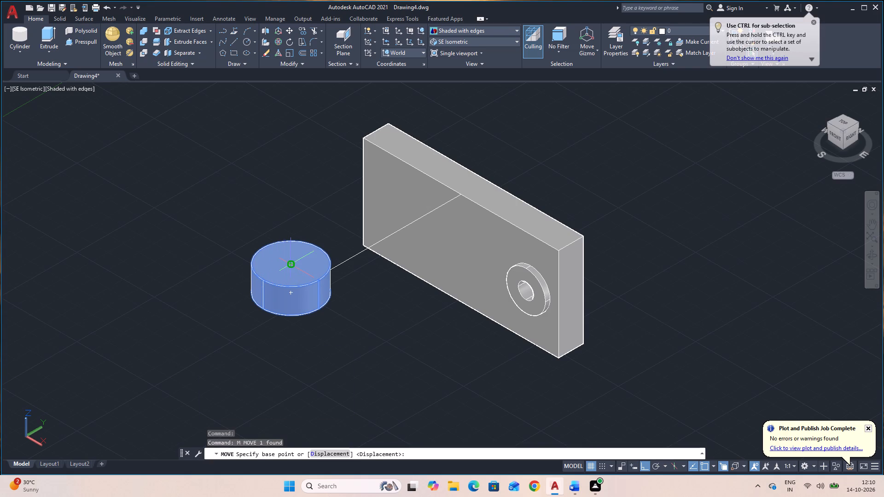
click(290, 265)
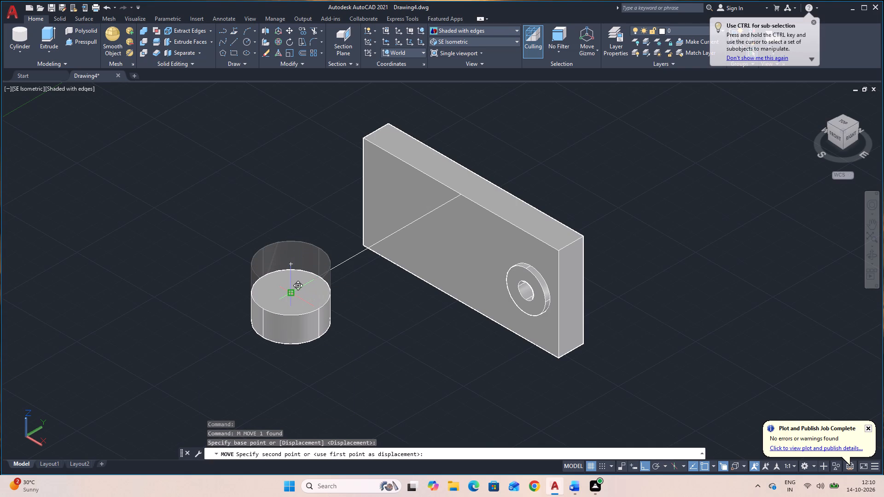
click(293, 293)
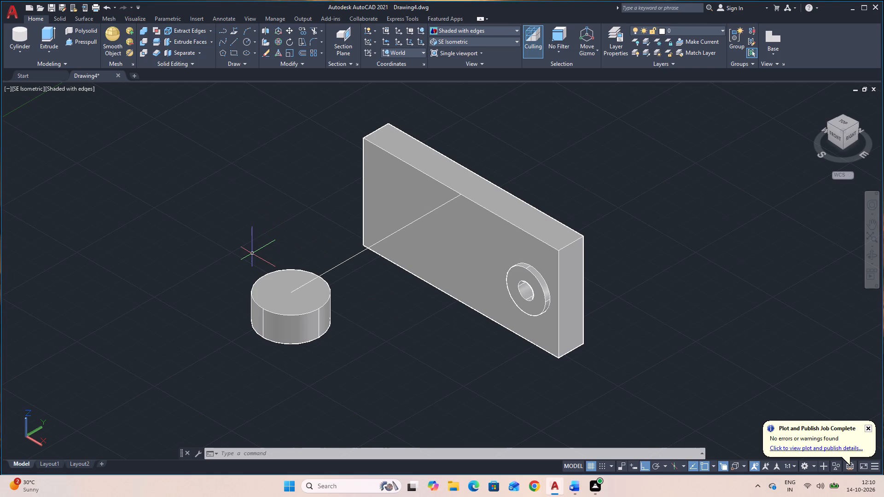
Draw a line from 32 inside the top front edge's right end to the cylinder's nearer X-direction top quadrant, continuing across to the opposite quadrant.
text(L)
key(space)
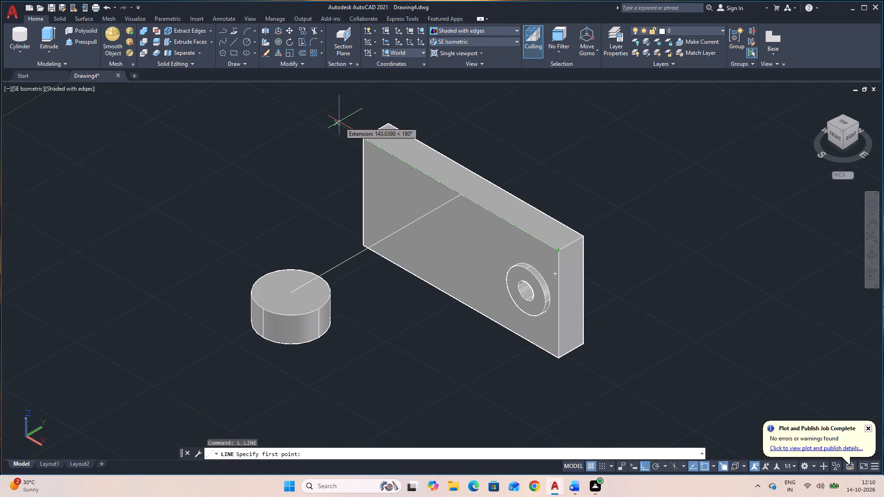
key(3)
key(2)
key(Return)
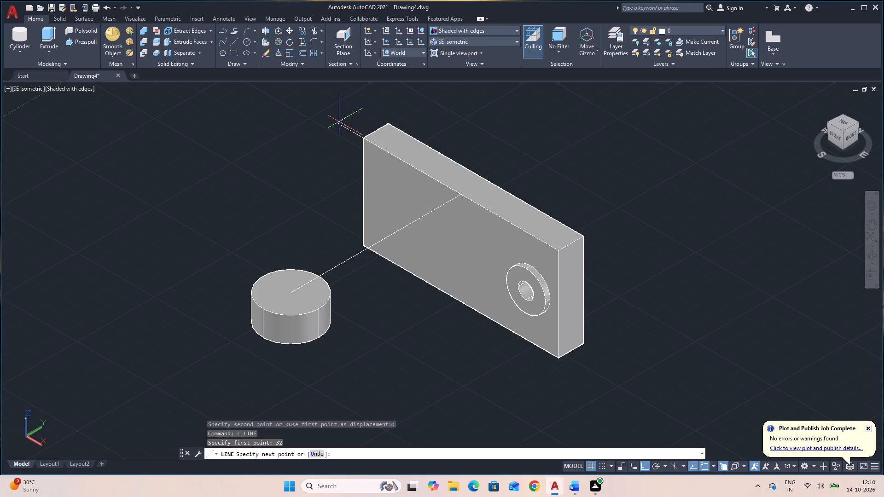
shift+right_click(317, 307)
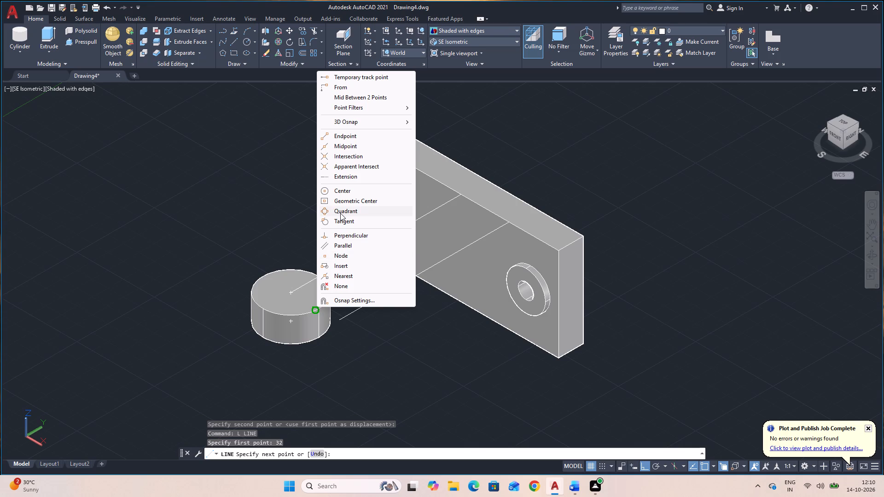
click(340, 213)
click(315, 309)
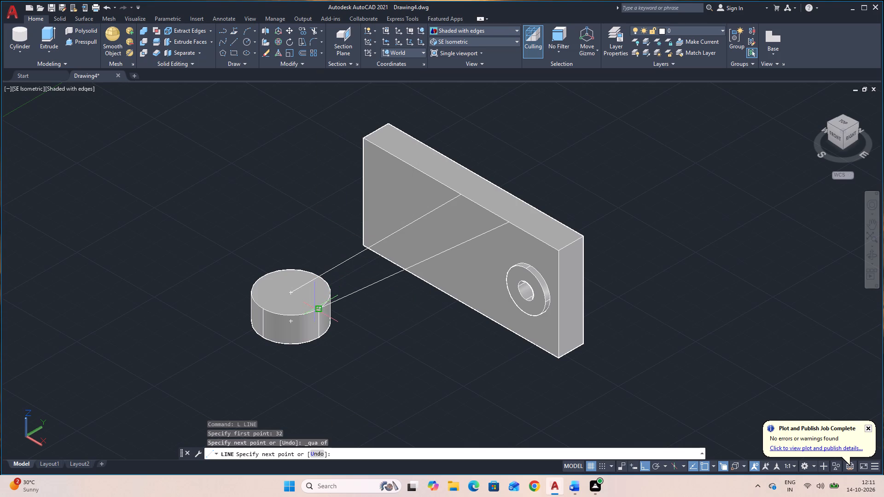
shift+right_click(267, 257)
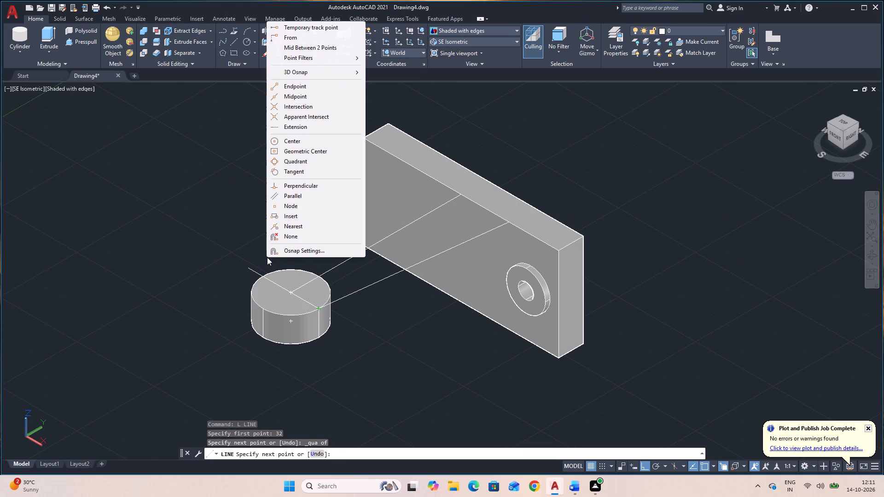
click(306, 161)
click(266, 275)
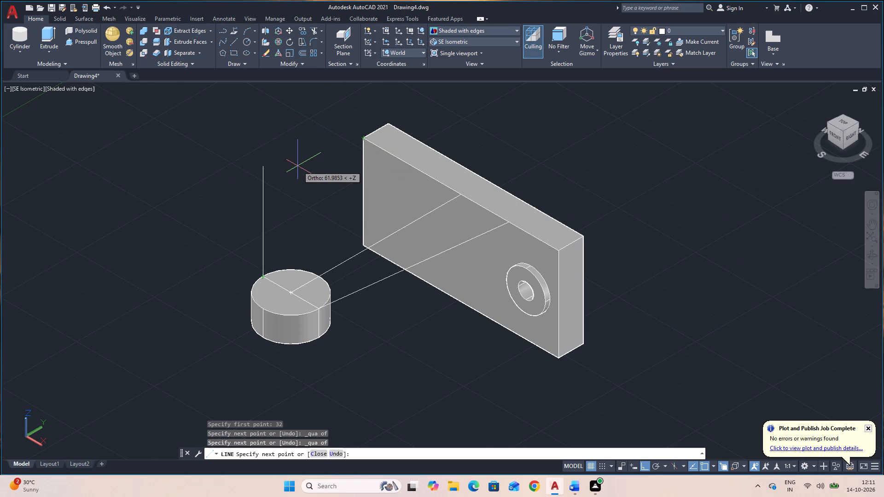
key(Escape)
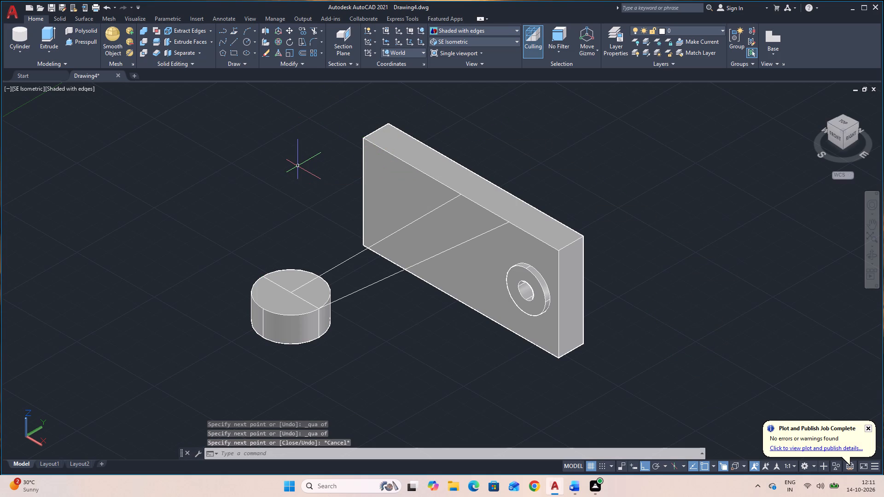
Draw a line from 32 inside the top front edge's left end to the cylinder's far X-direction top quadrant.
text(L)
key(space)
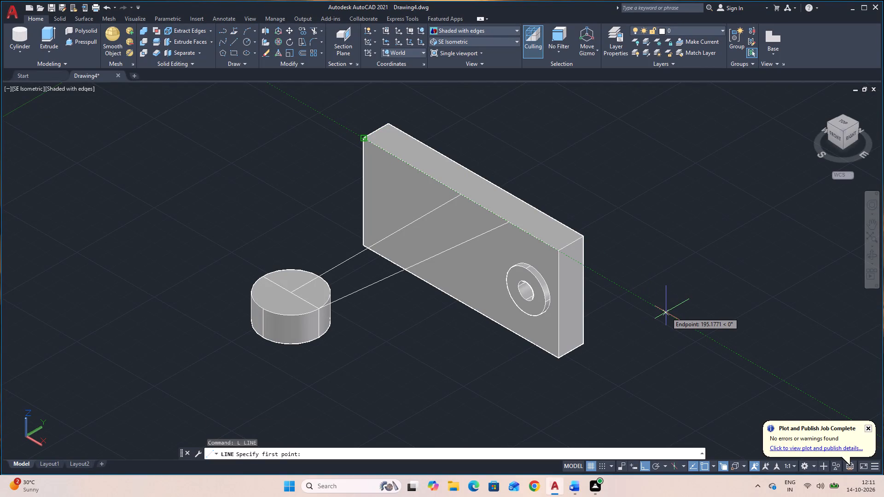
text(32)
key(Return)
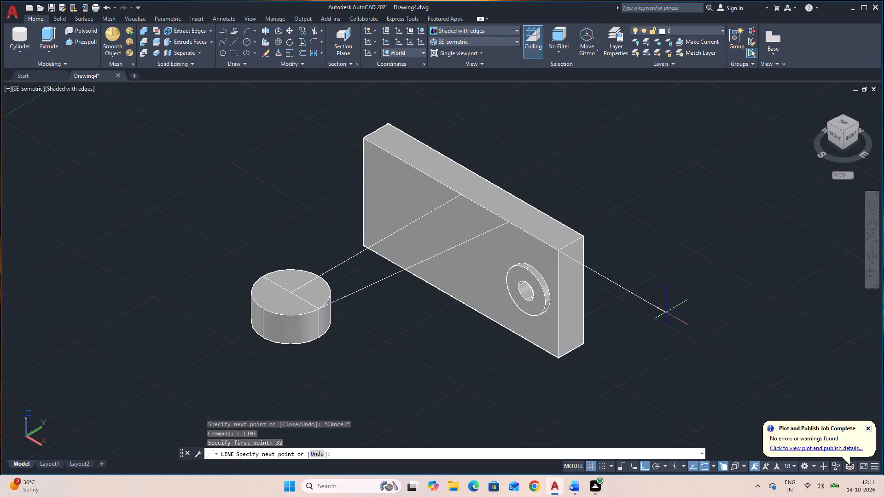
shift+right_click(188, 255)
click(232, 156)
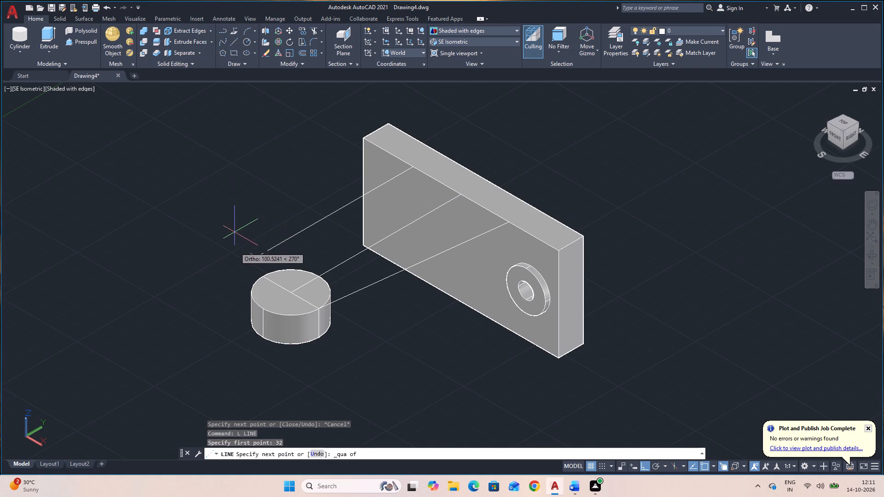
click(265, 275)
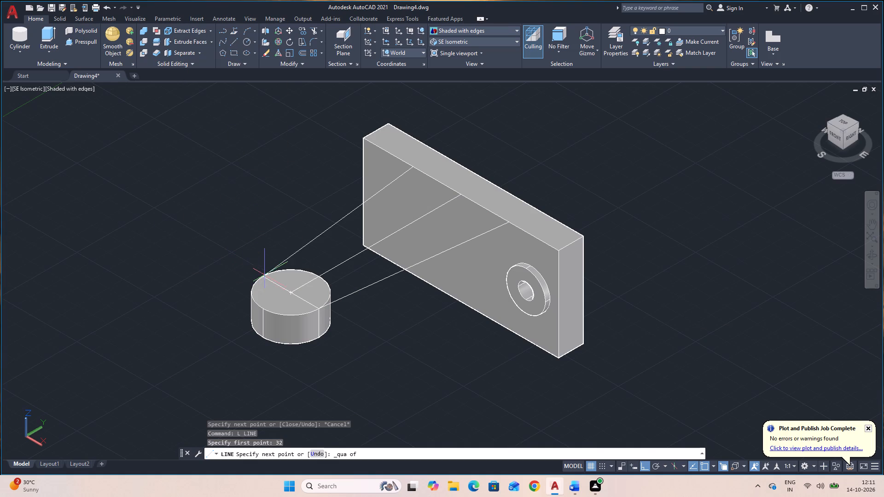
key(Escape)
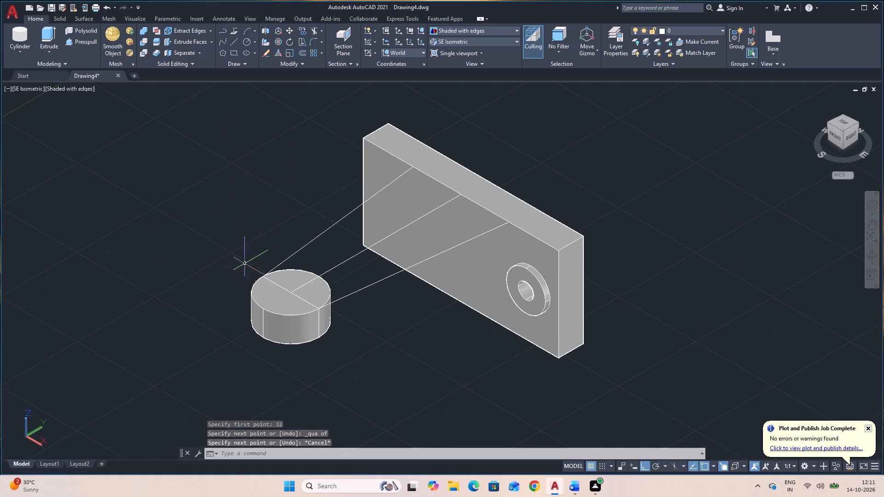
Draw a line along the box's top front edge joining the box-side ends of the two tapered lines.
text(L)
key(space)
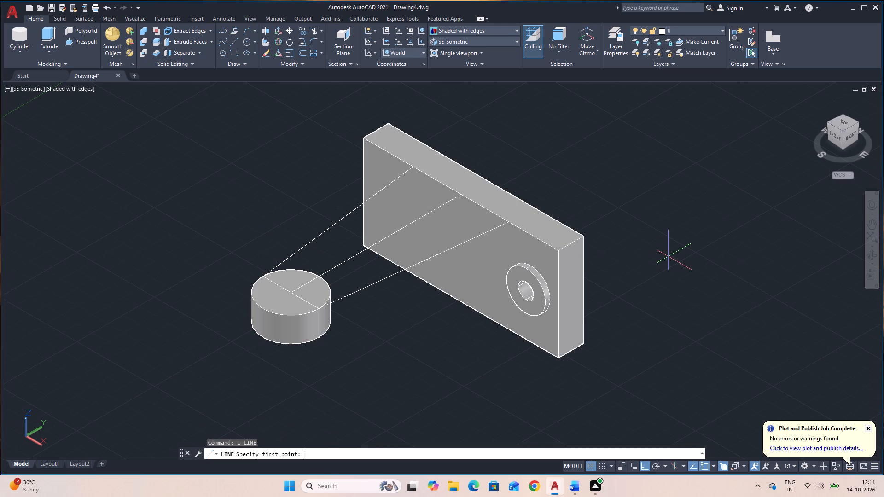
click(507, 221)
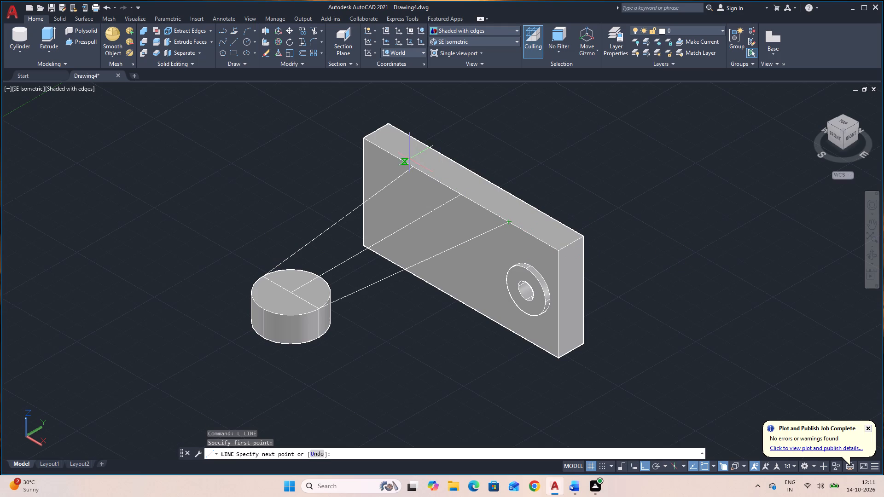
click(413, 169)
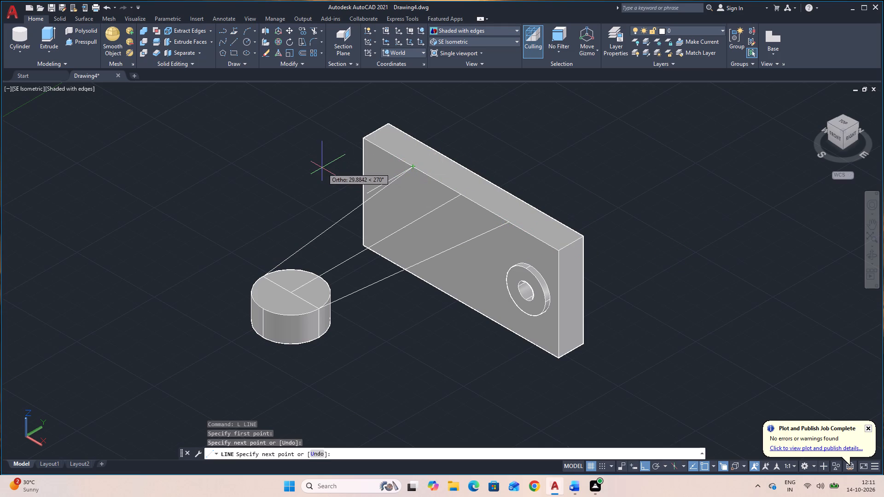
key(Escape)
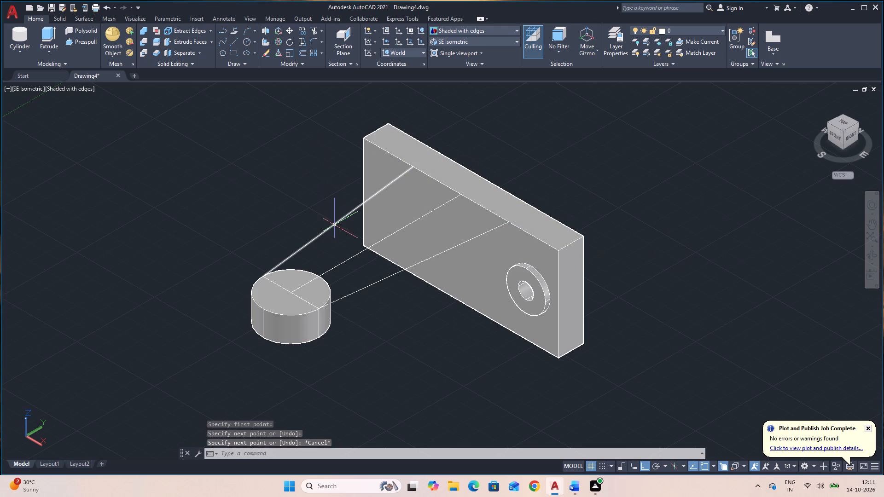
Move the four lines of the tapered outline along negative X, clear of the box and cylinder, leaving the 110 centre line in place.
click(335, 225)
click(366, 288)
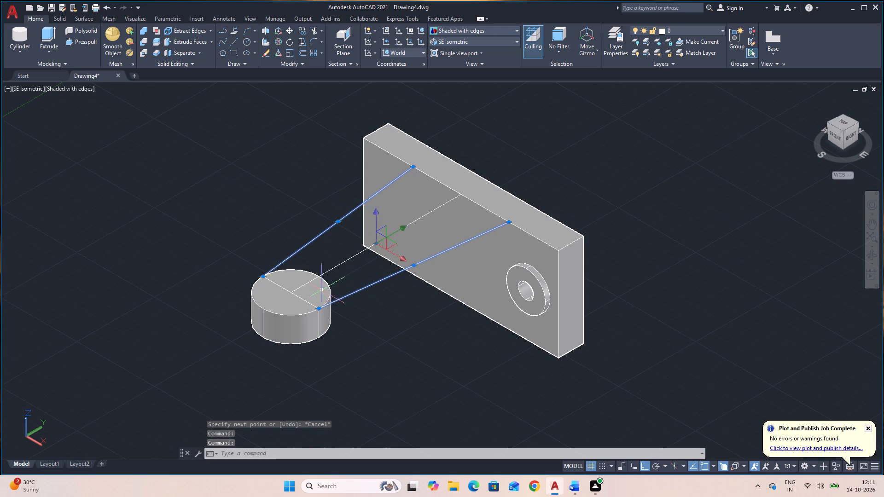
click(303, 301)
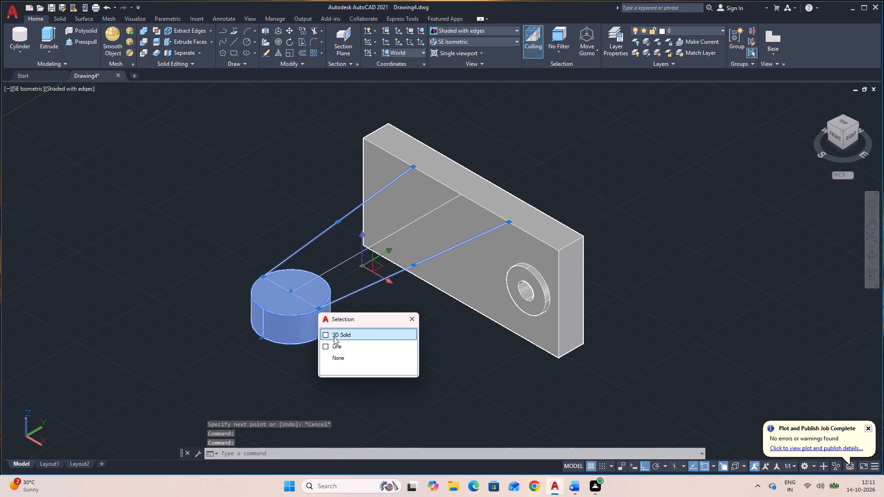
click(331, 341)
click(342, 344)
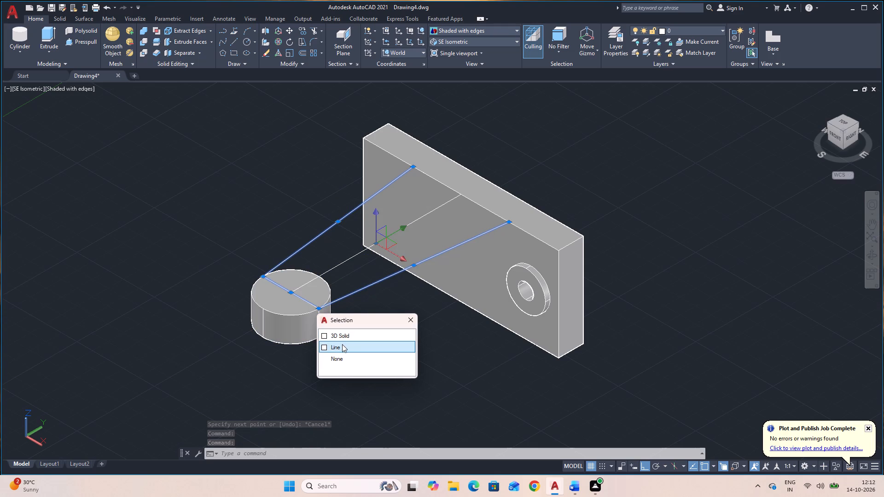
click(433, 179)
click(466, 225)
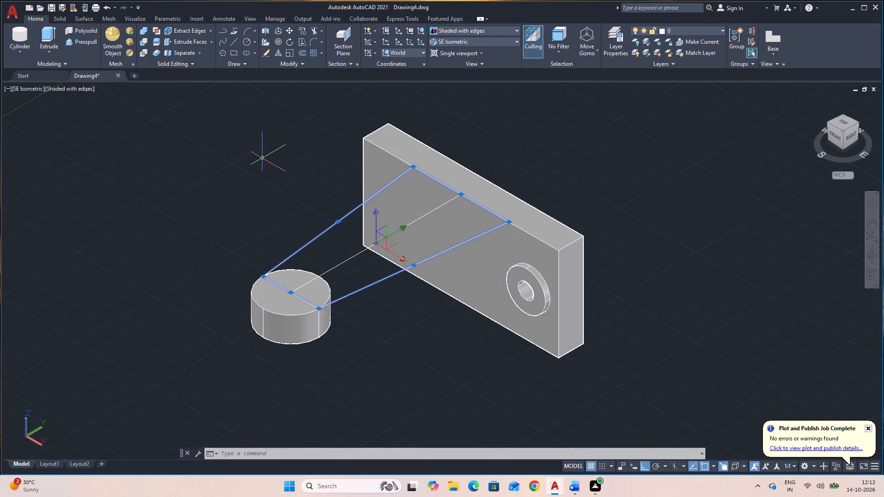
text(M)
key(space)
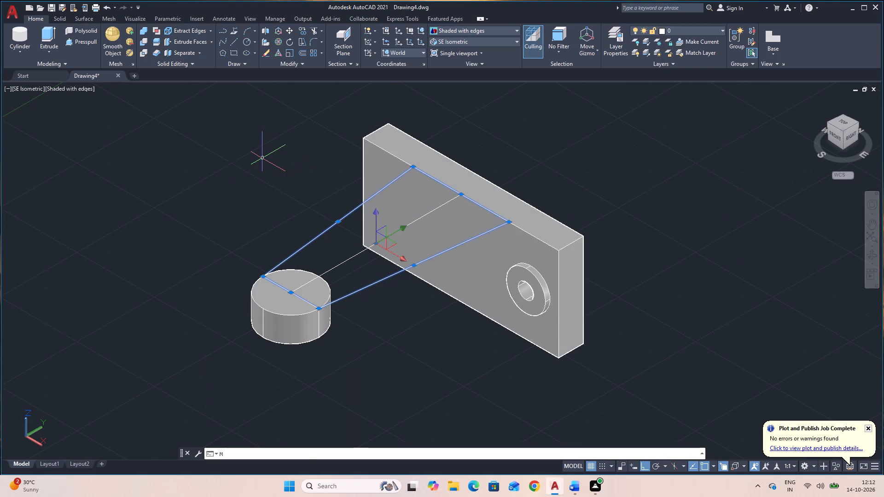
click(413, 166)
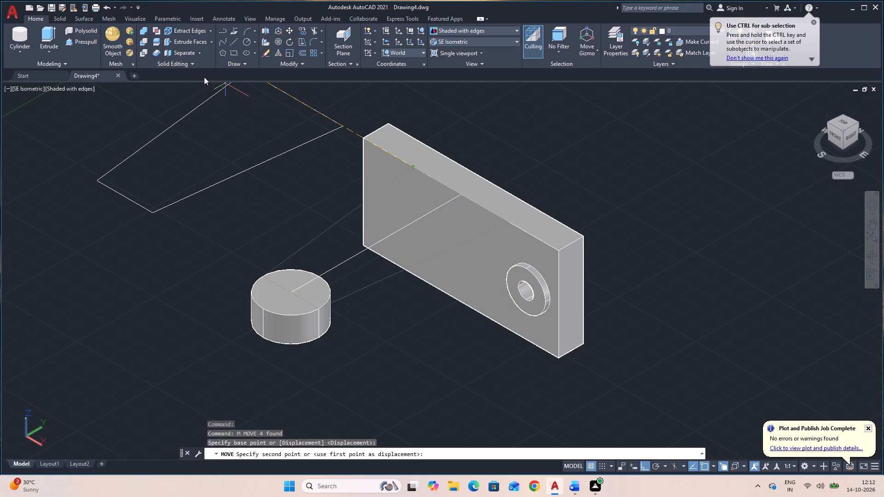
middle_drag(202, 132, 297, 235)
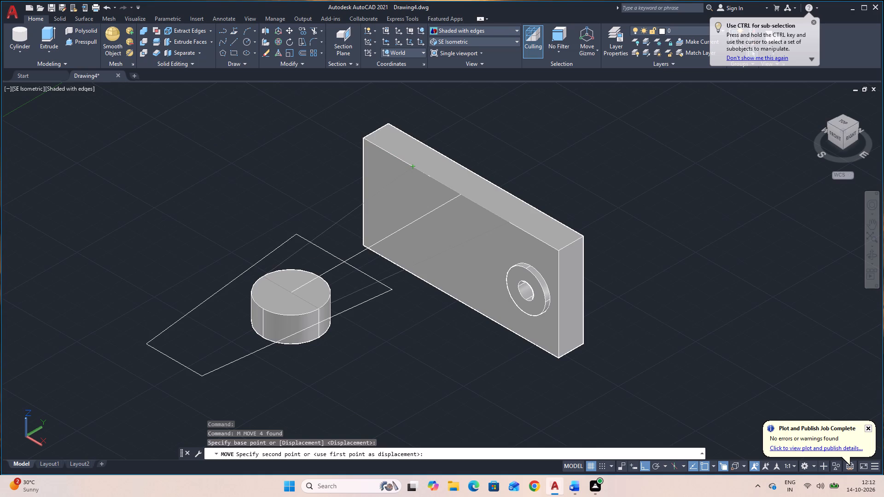
middle_drag(297, 235, 272, 198)
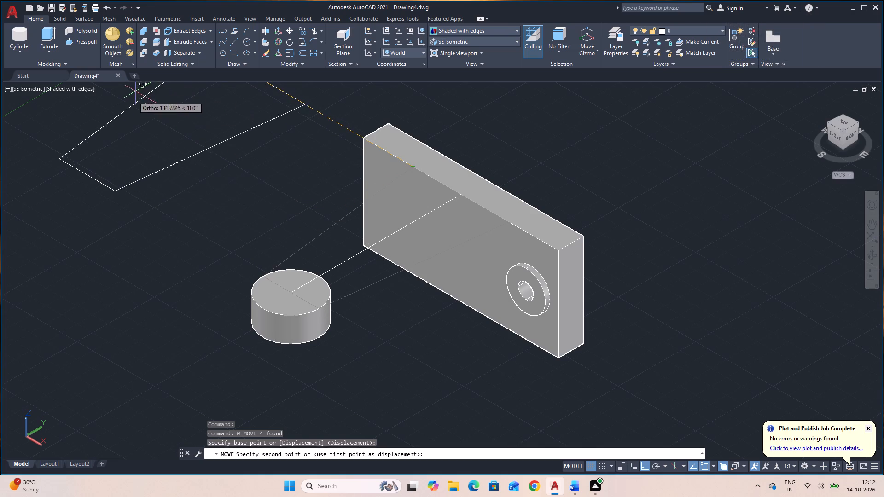
middle_drag(118, 124, 284, 270)
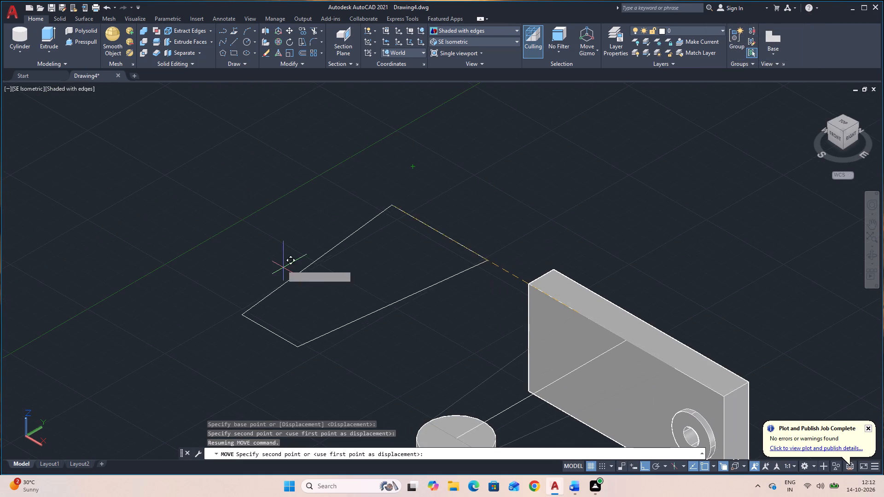
click(254, 242)
Join the four lines of the moved tapered outline into one closed polyline.
click(492, 250)
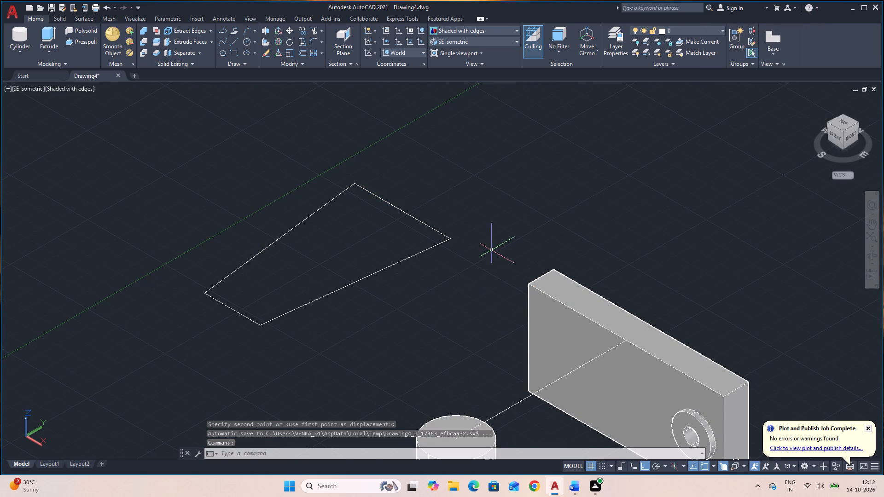
click(178, 172)
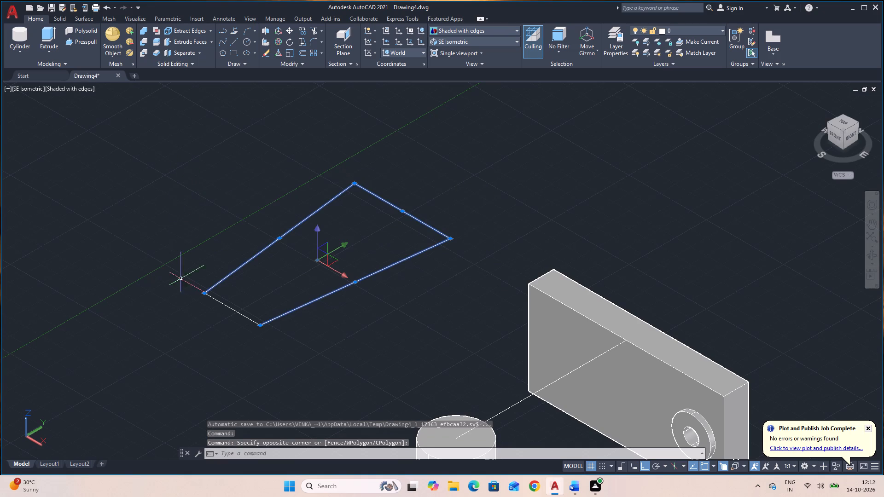
click(287, 304)
click(209, 326)
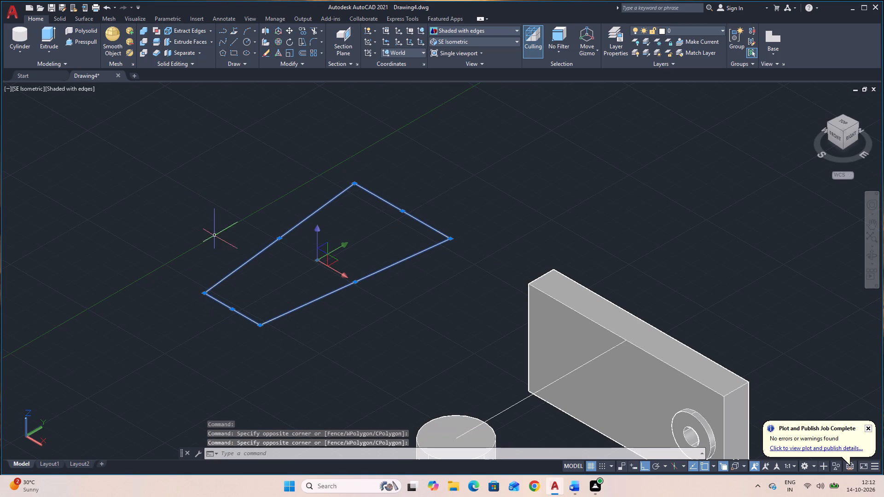
key(j)
key(space)
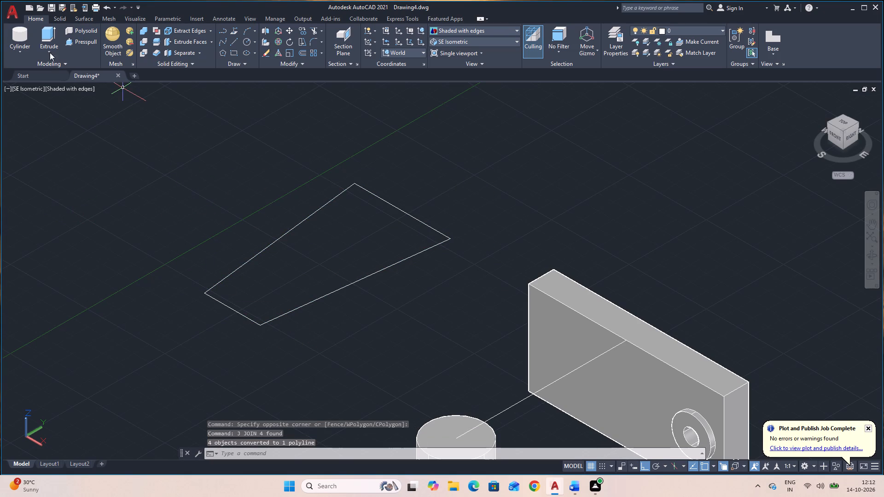
Presspull the closed tapered outline upward by 16 to form the solid arm.
click(23, 37)
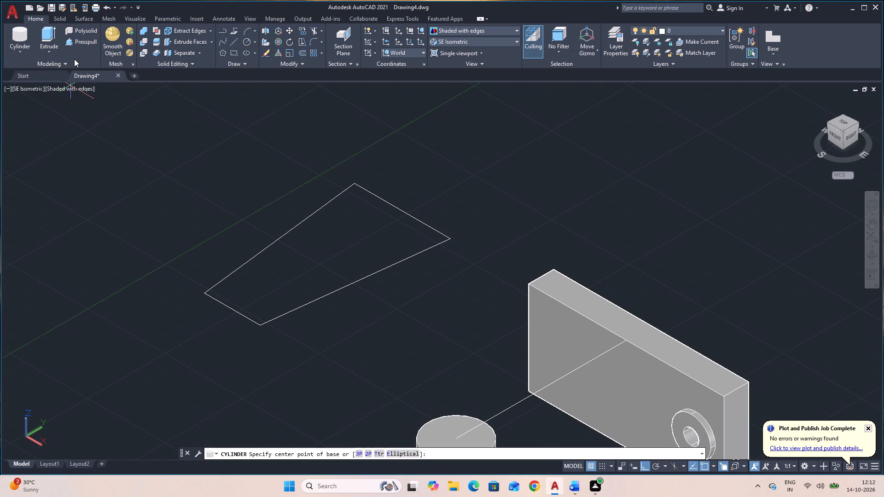
key(Escape)
click(87, 40)
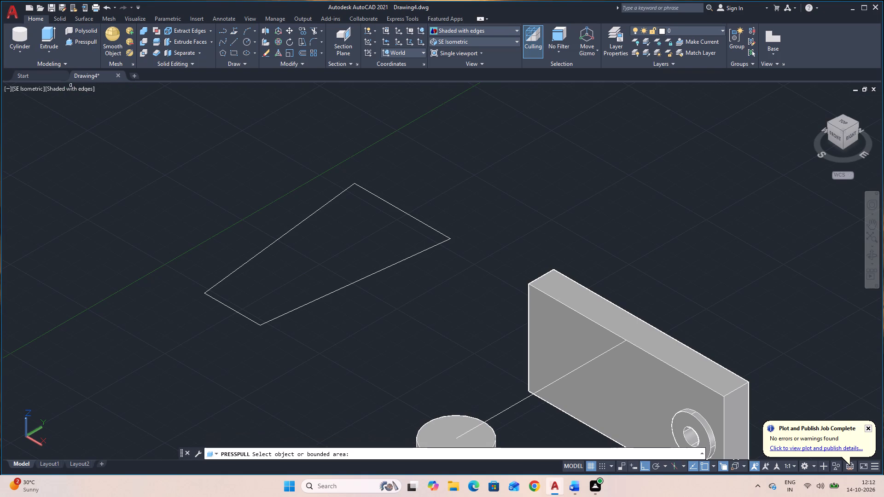
click(283, 236)
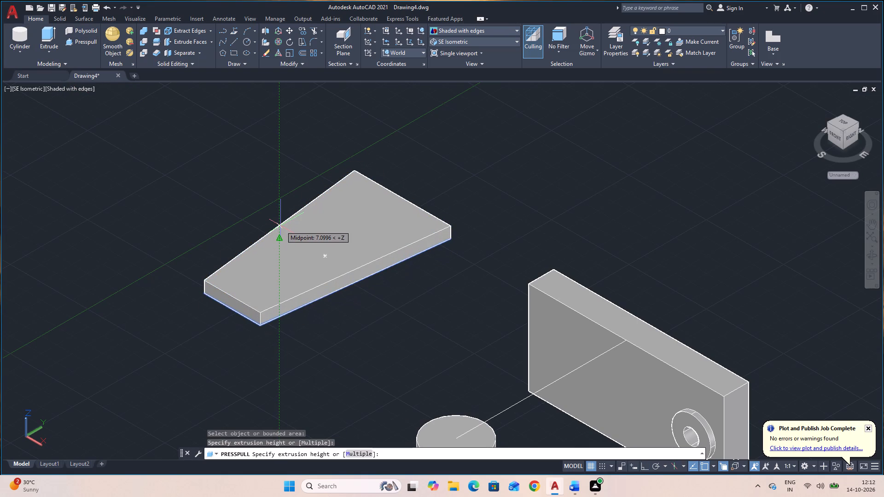
text(16)
key(Return)
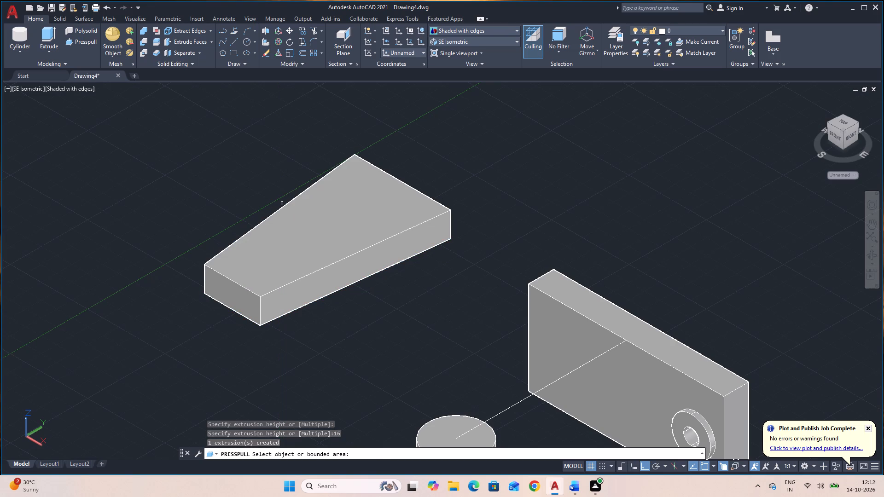
key(Escape)
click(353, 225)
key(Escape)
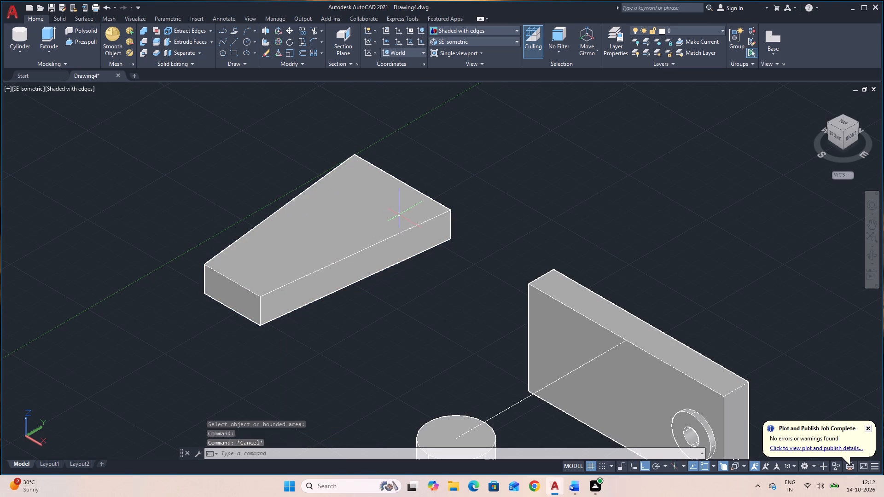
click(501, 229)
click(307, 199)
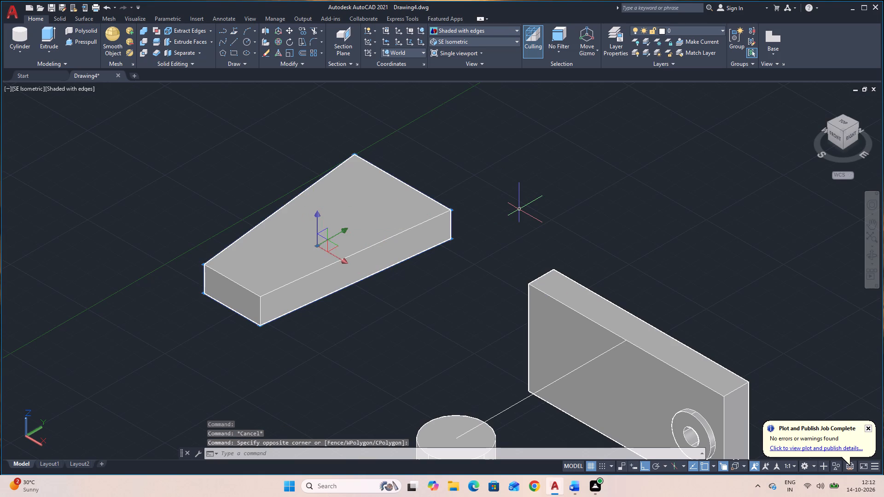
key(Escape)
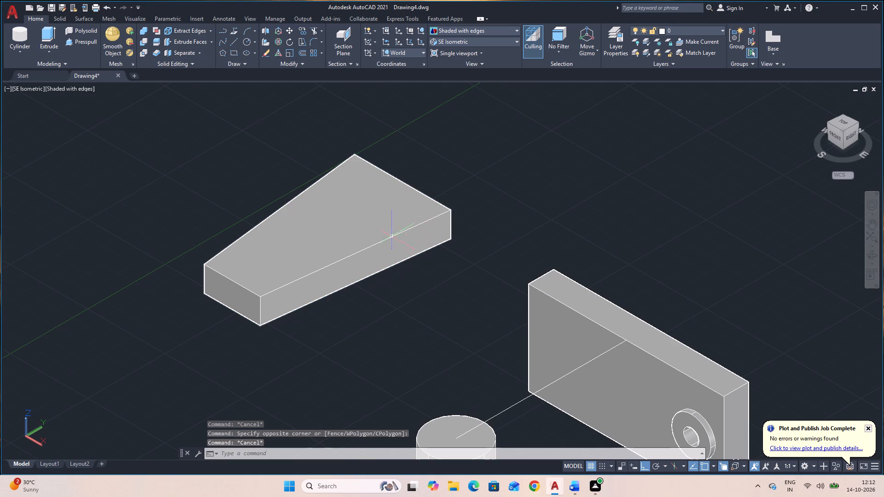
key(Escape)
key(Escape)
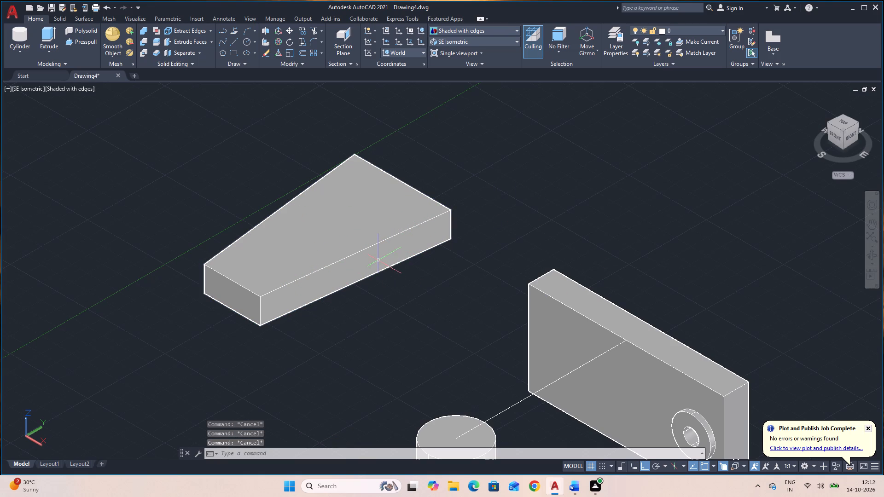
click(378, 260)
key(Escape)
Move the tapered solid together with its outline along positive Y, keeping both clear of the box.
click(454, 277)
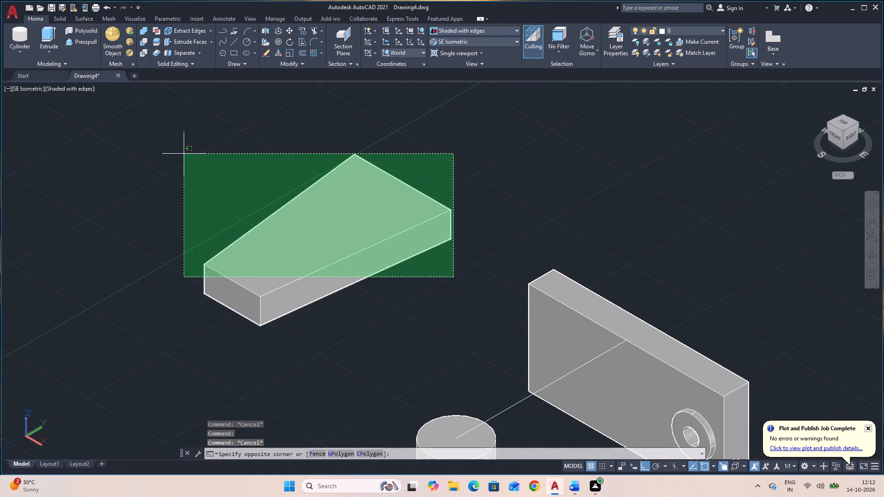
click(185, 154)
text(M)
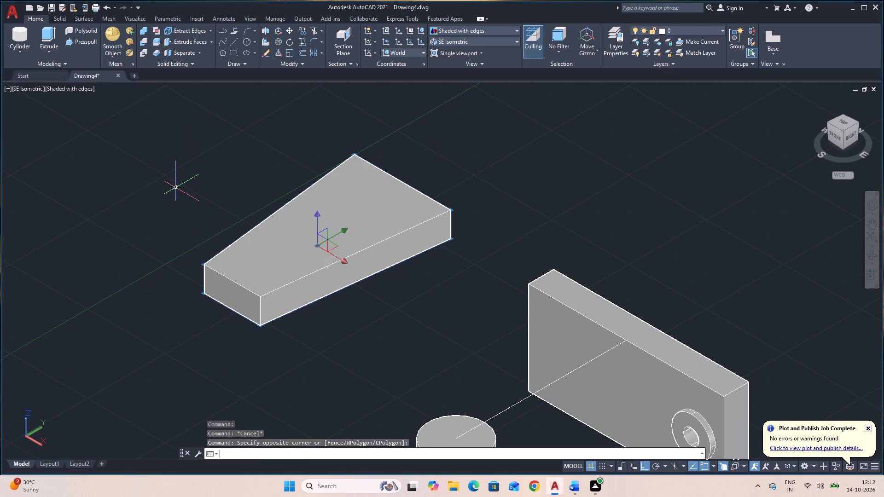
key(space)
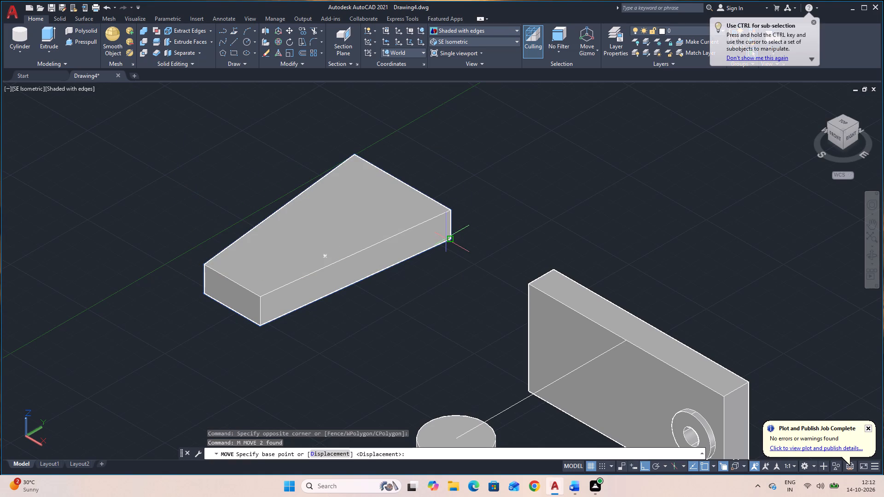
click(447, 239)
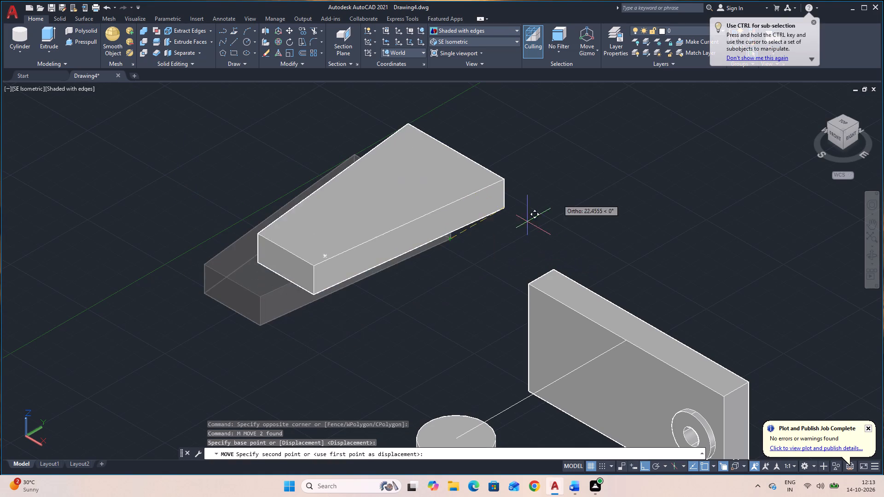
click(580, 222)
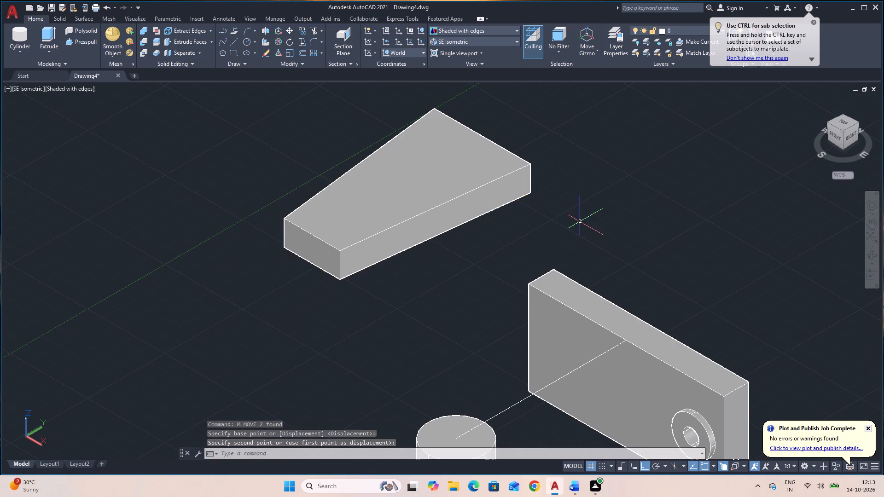
Move the tapered solid from the midpoint of its wide top edge to the midpoint of the box's top front edge.
click(442, 205)
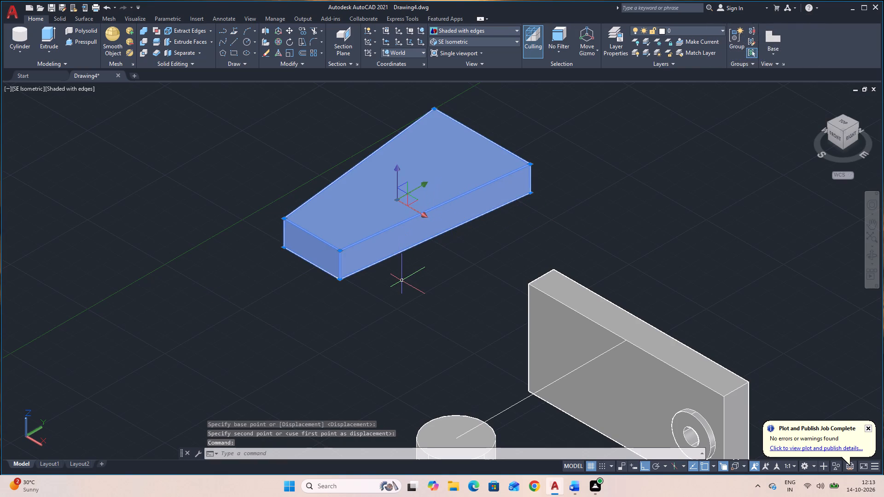
text(M)
key(space)
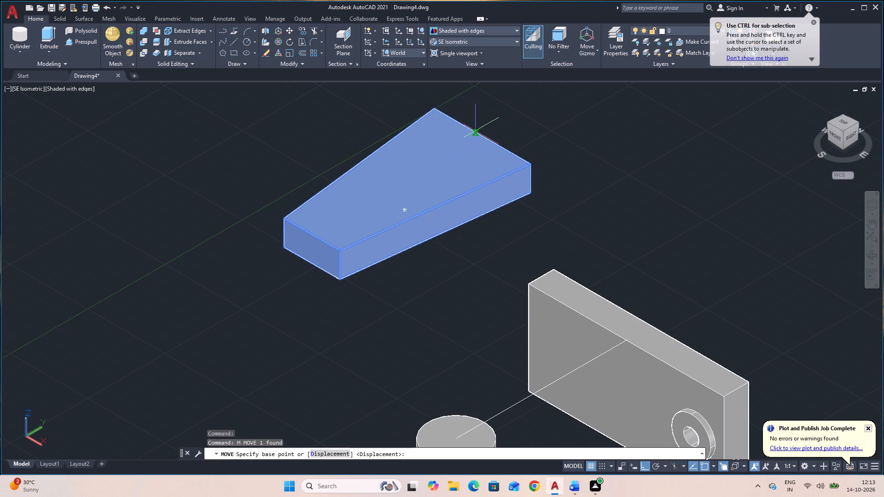
click(483, 138)
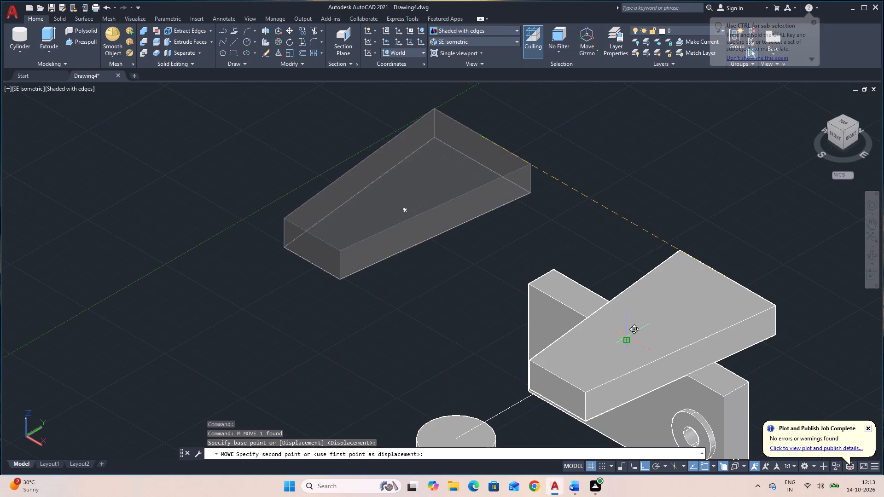
click(628, 337)
Delete the leftover tapered outline polyline lying away from the bracket.
middle_drag(693, 292, 682, 263)
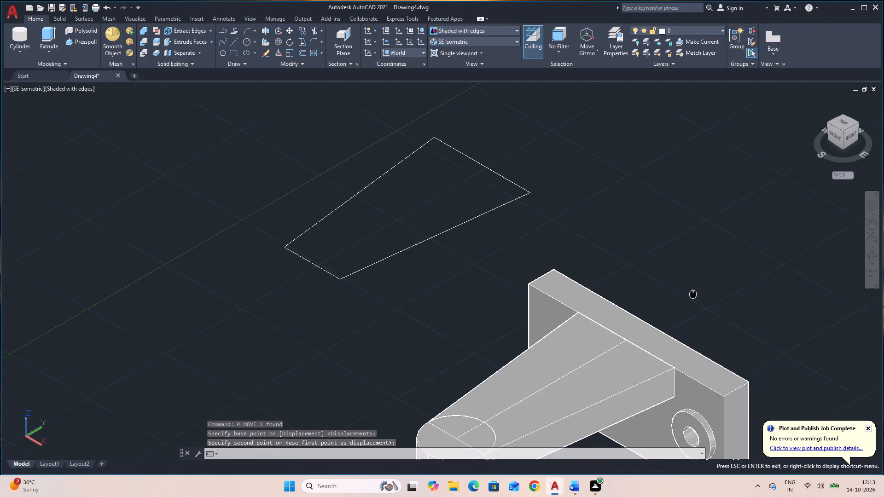
middle_drag(682, 263, 654, 191)
middle_drag(755, 330, 752, 274)
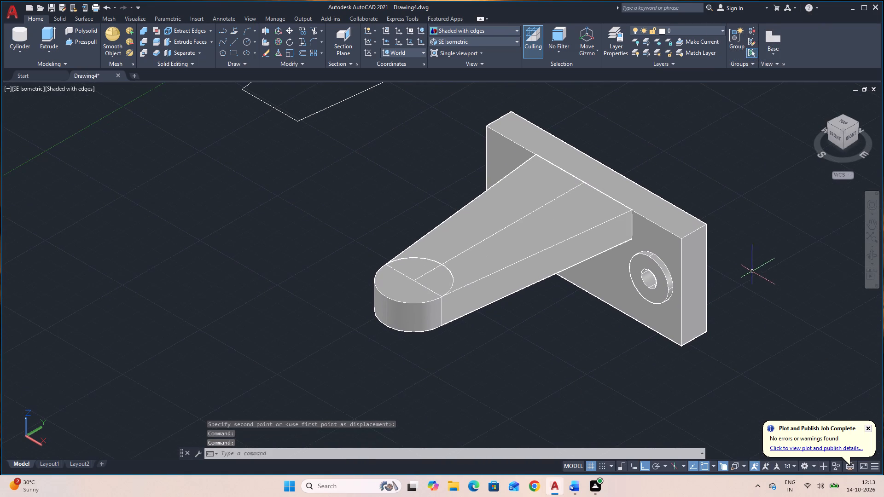
middle_drag(754, 256, 770, 323)
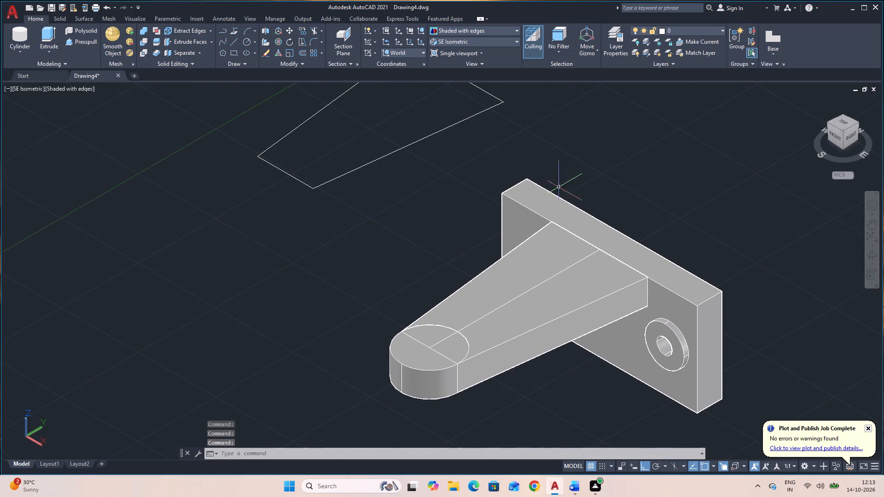
click(399, 169)
click(343, 140)
key(Delete)
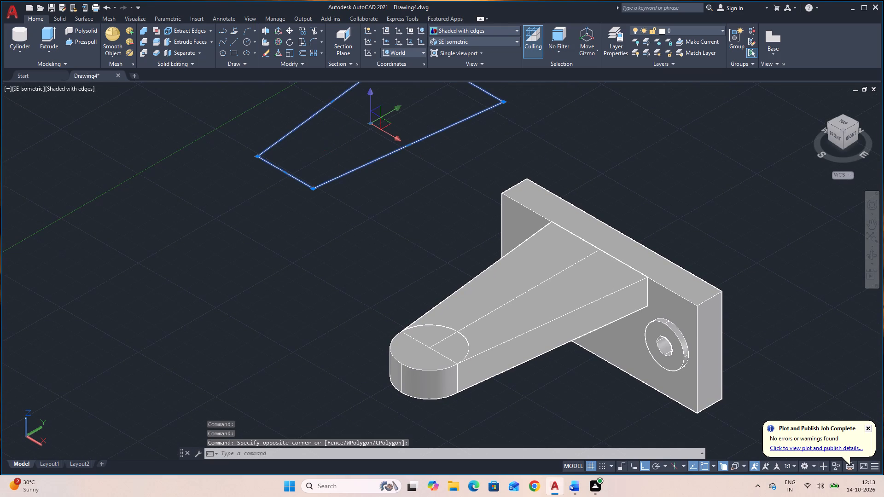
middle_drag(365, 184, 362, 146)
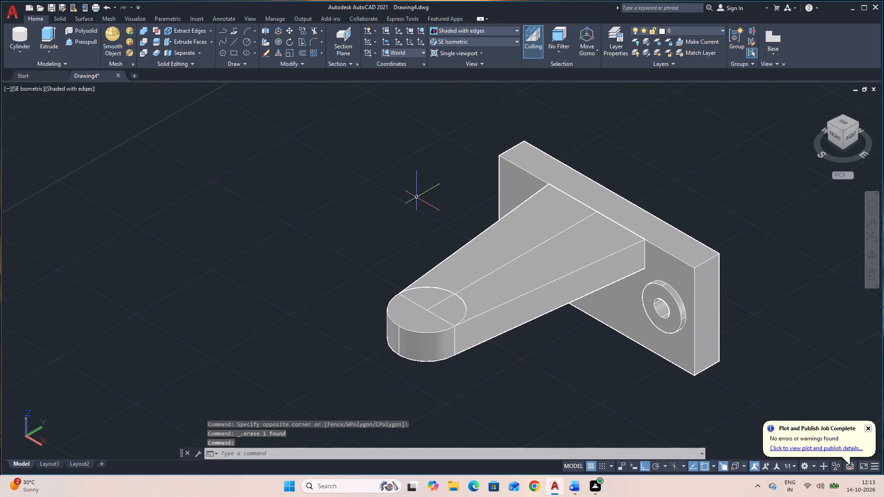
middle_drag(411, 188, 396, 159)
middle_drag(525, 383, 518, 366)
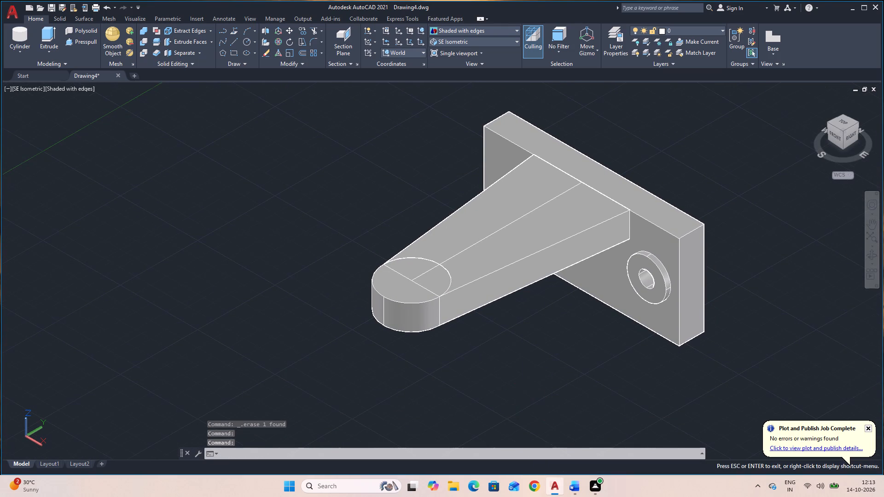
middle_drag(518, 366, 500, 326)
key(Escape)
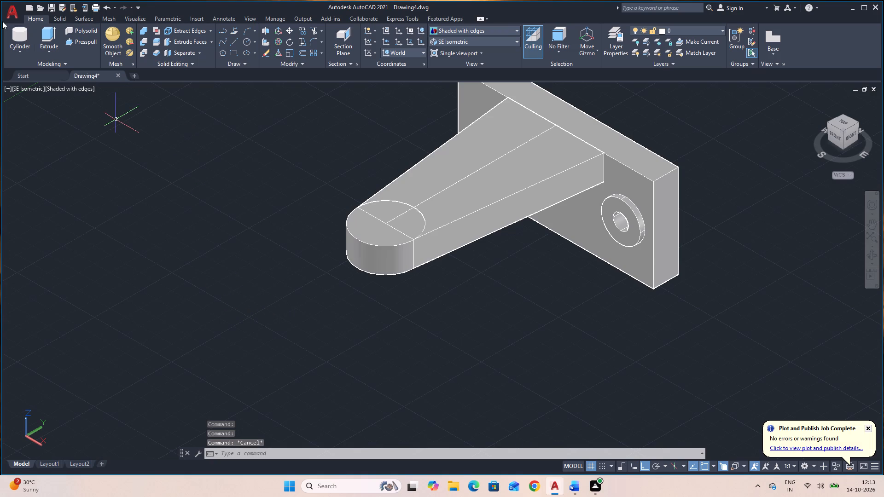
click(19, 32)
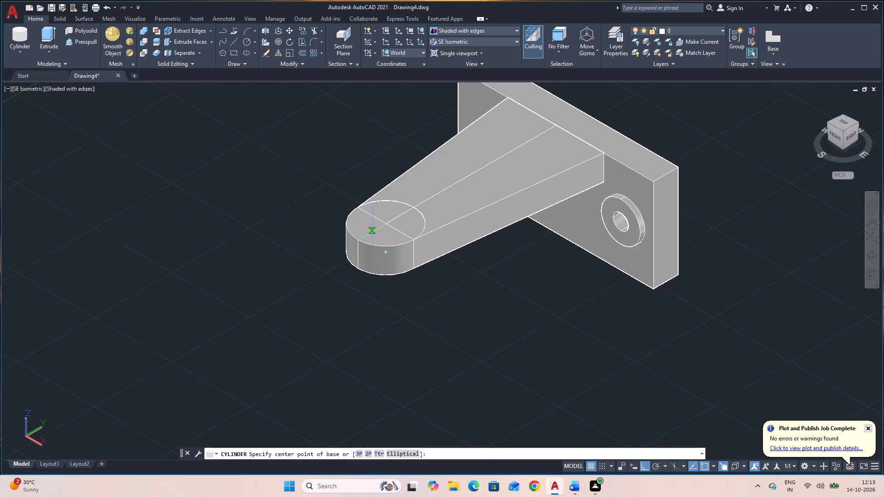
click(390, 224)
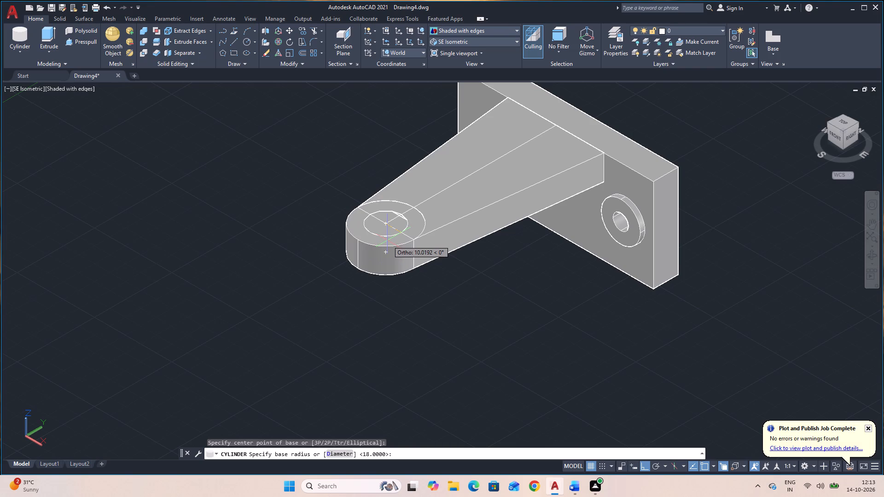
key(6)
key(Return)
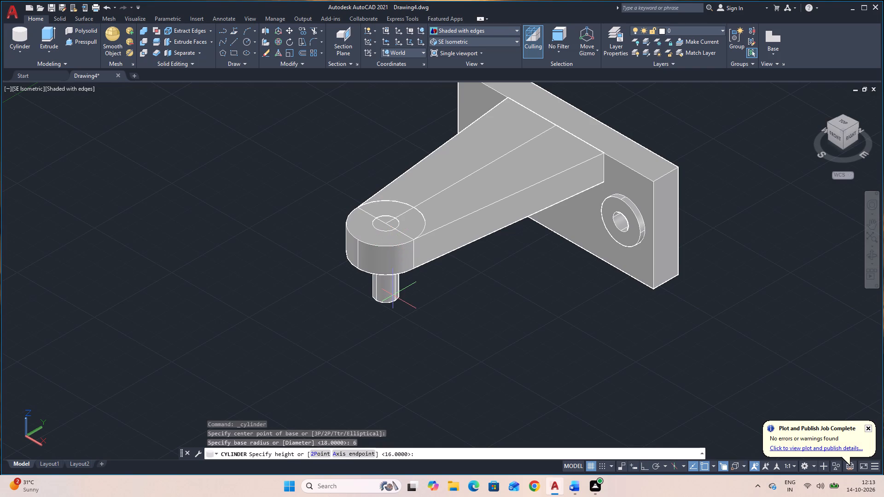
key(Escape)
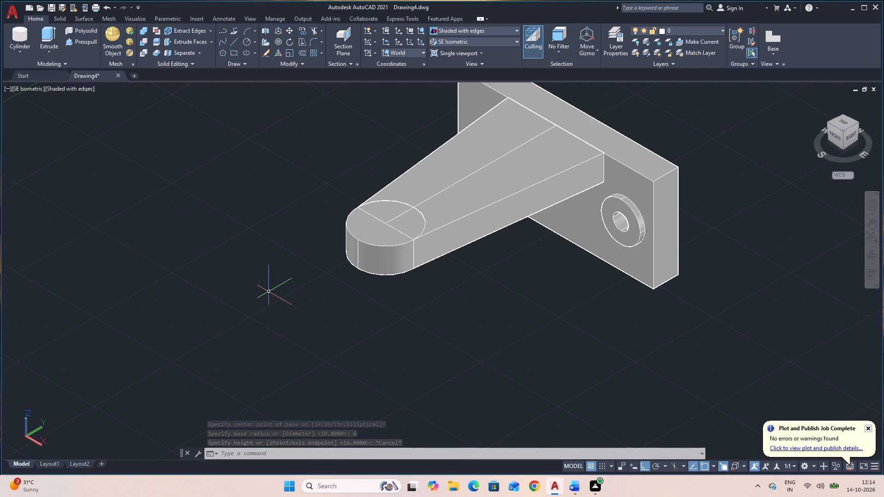
Create a cylinder of diameter 25 and height 22 centred on the top face of the arm's end cylinder.
key(space)
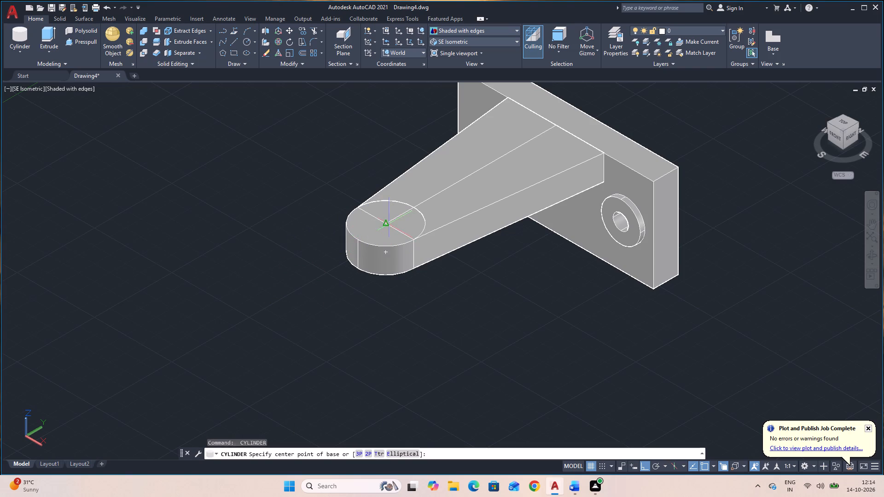
click(386, 222)
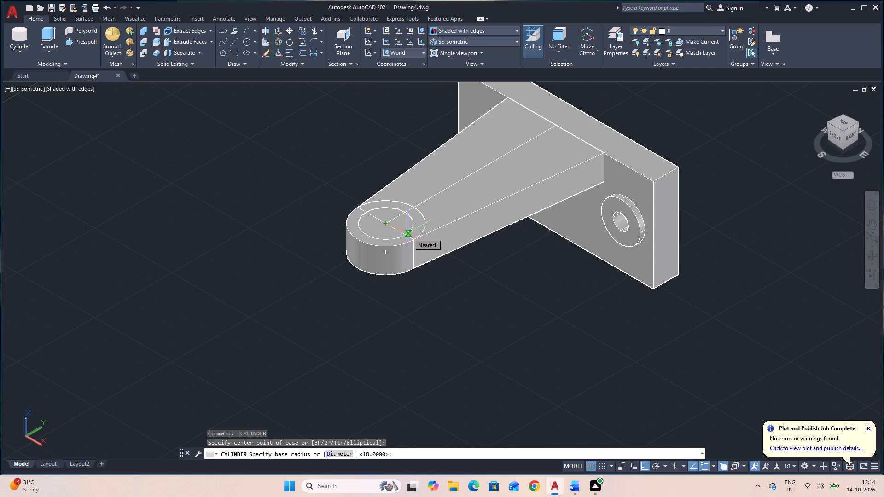
key(d)
key(space)
text(25)
key(Return)
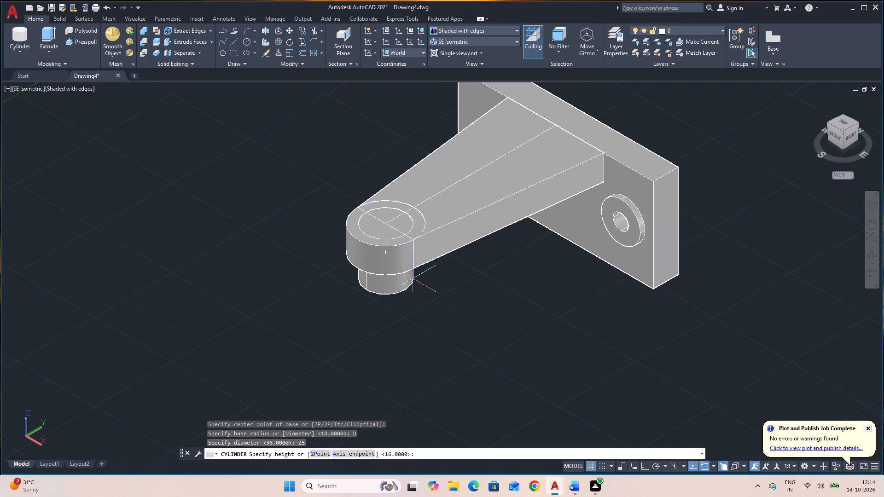
text(22)
key(Return)
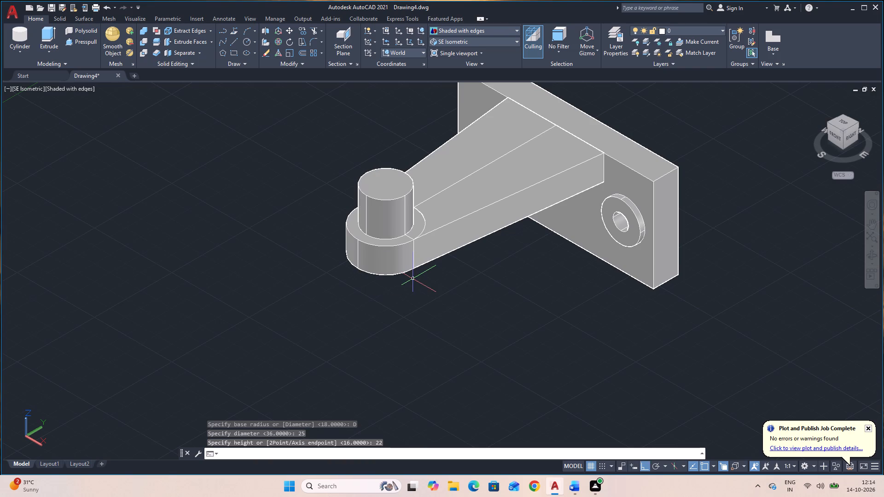
Move the diameter 25 cylinder straight down by 16 into the arm's rounded end.
click(395, 185)
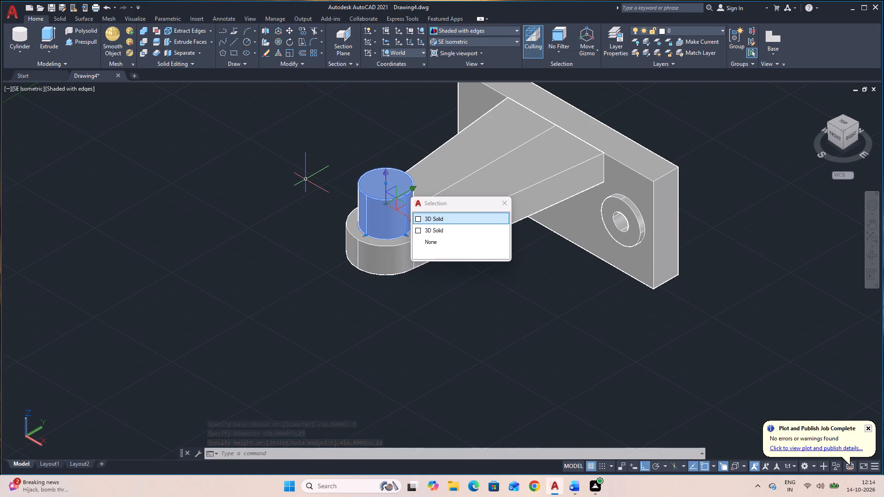
text(M)
key(space)
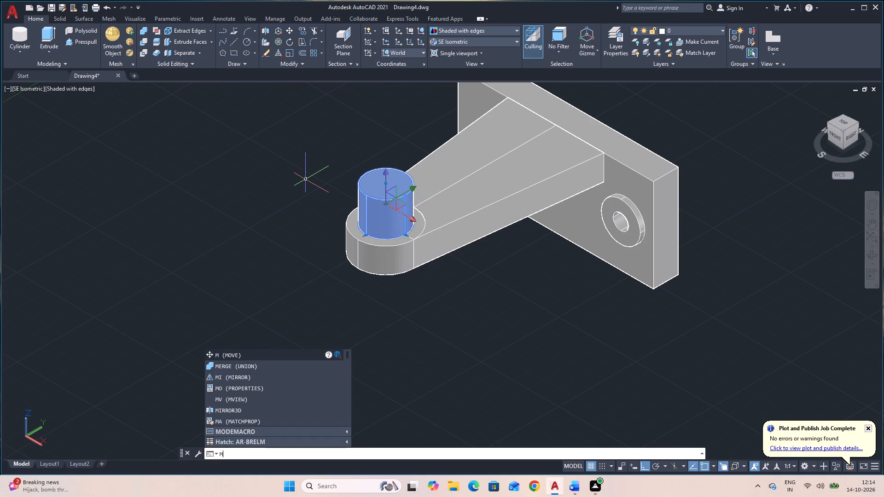
key(space)
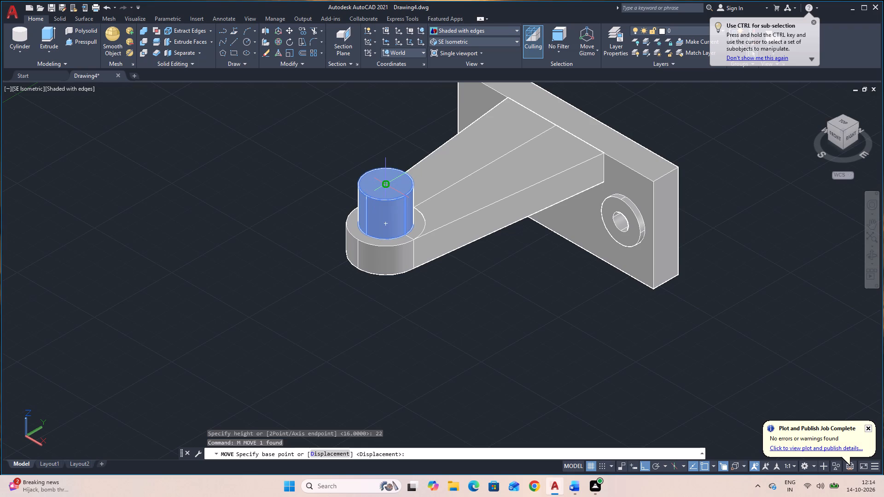
click(387, 182)
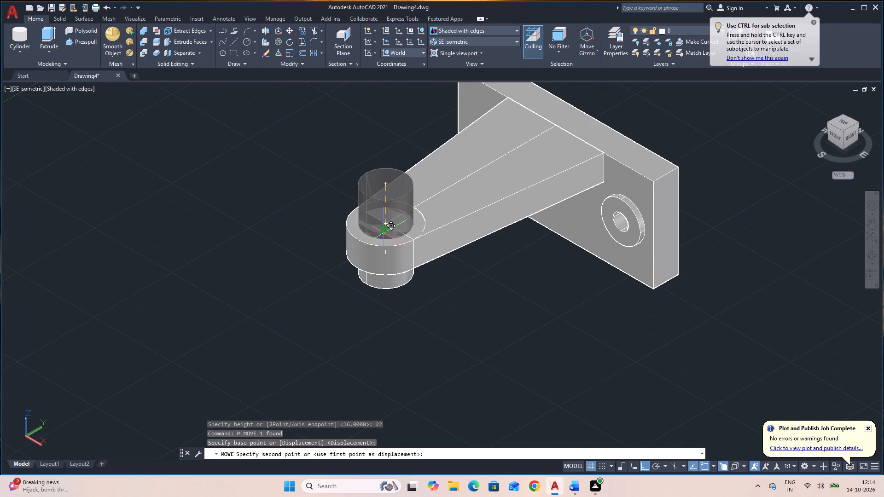
text(16)
key(Return)
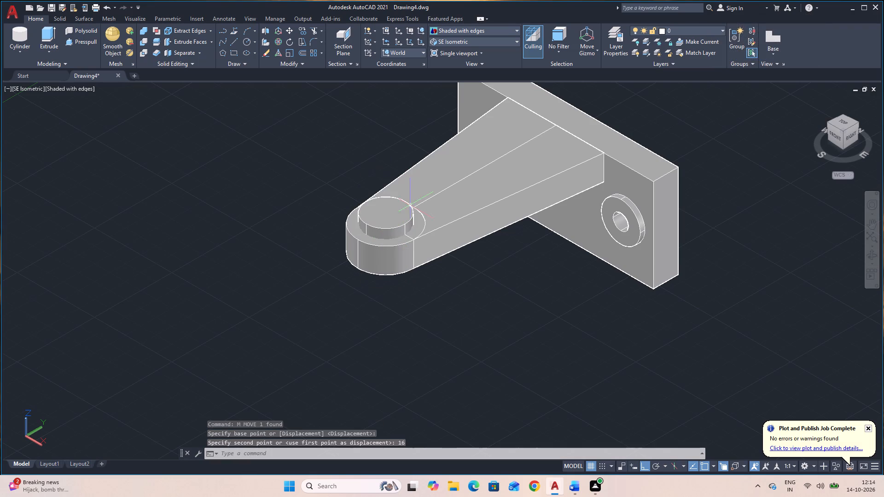
Move the diameter 25 cylinder a further 3 straight down into the arm's rounded end.
click(876, 256)
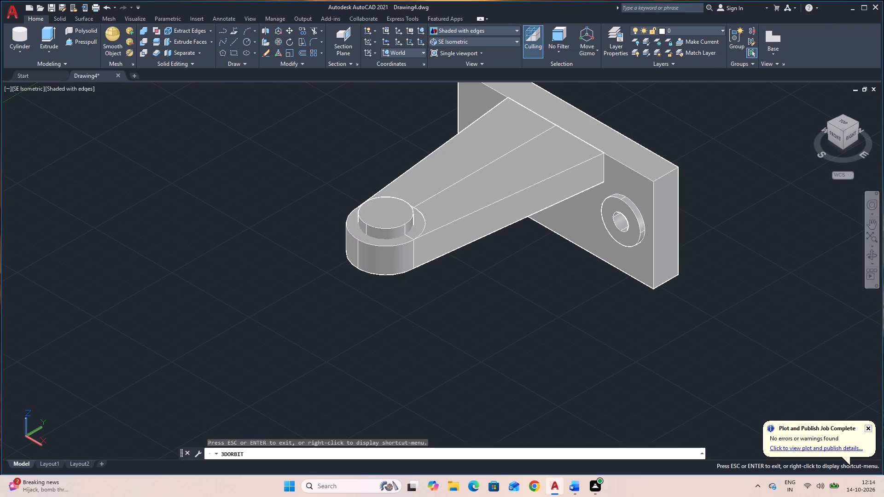
drag(767, 351, 756, 329)
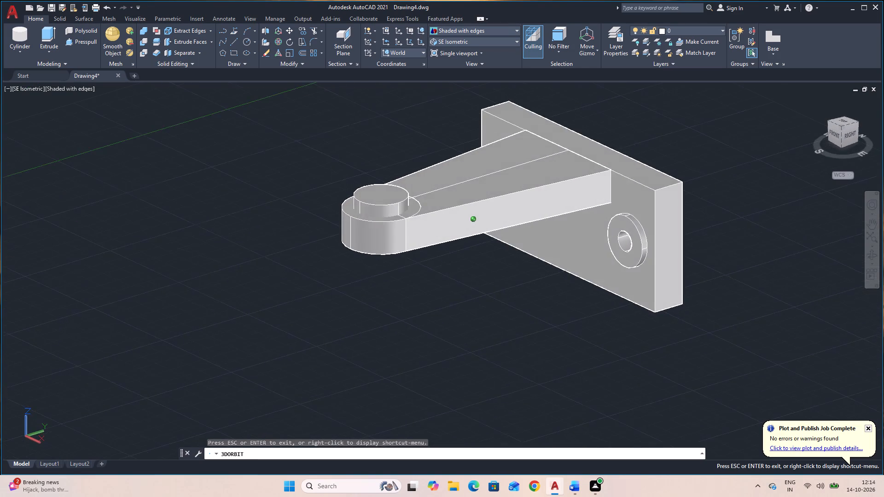
drag(756, 329, 761, 335)
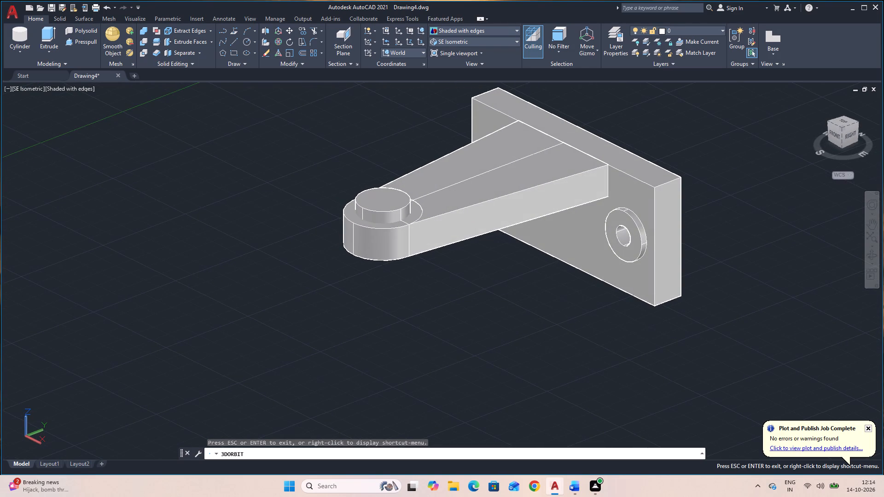
key(Escape)
click(378, 202)
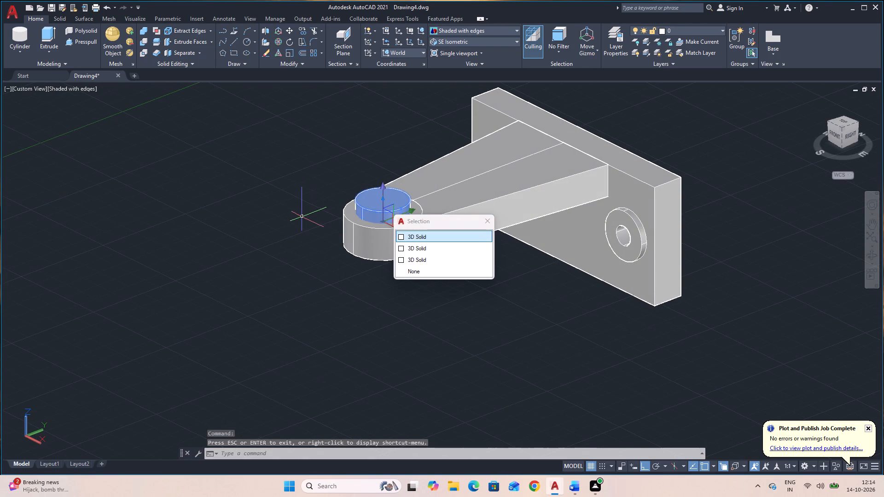
text(M)
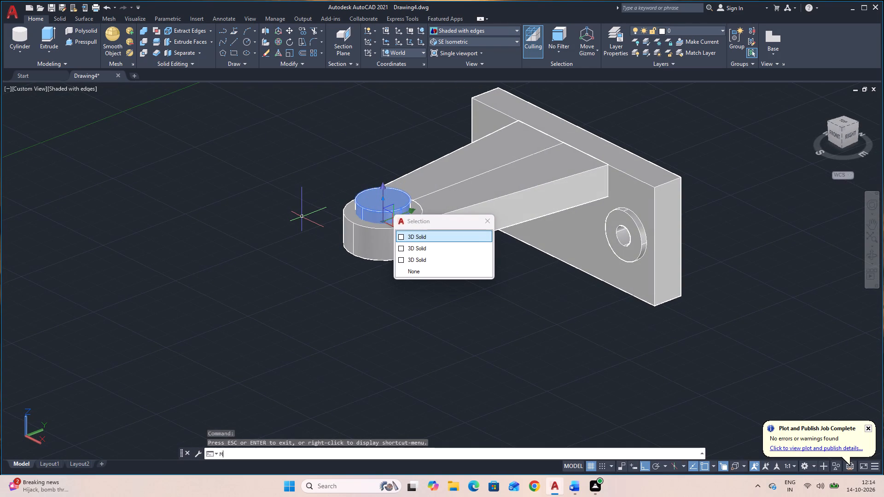
key(space)
key(space)
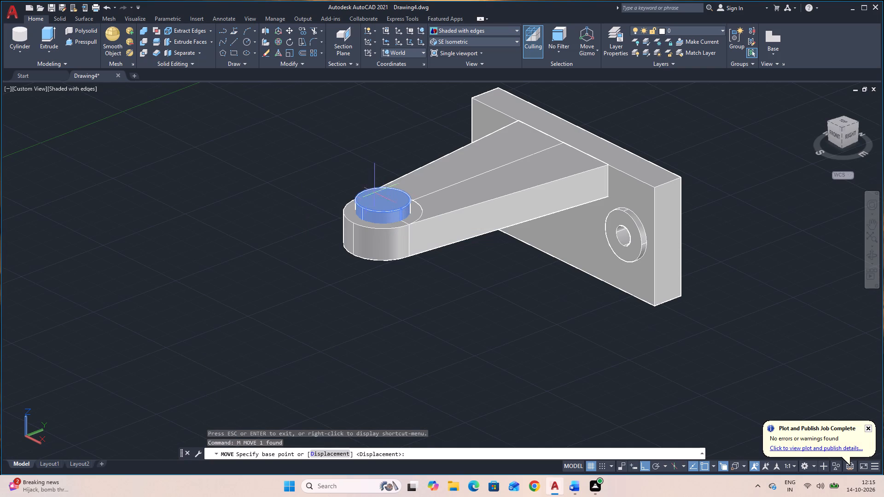
click(385, 199)
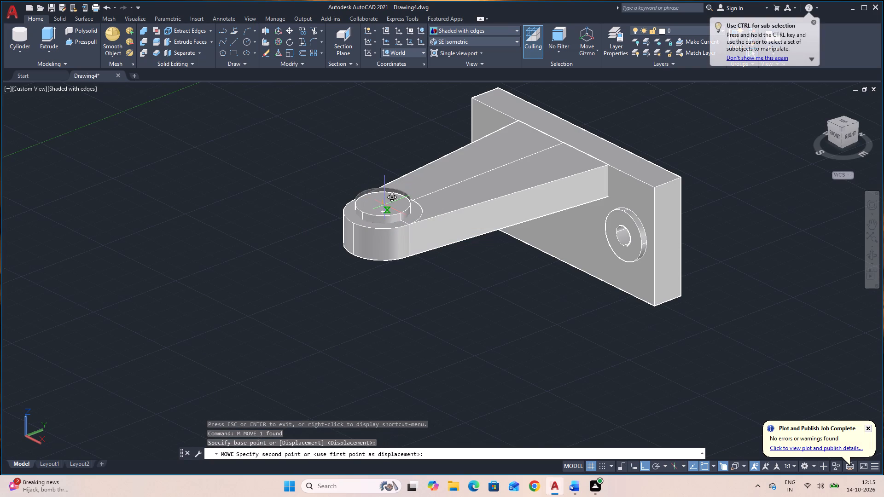
key(3)
key(Return)
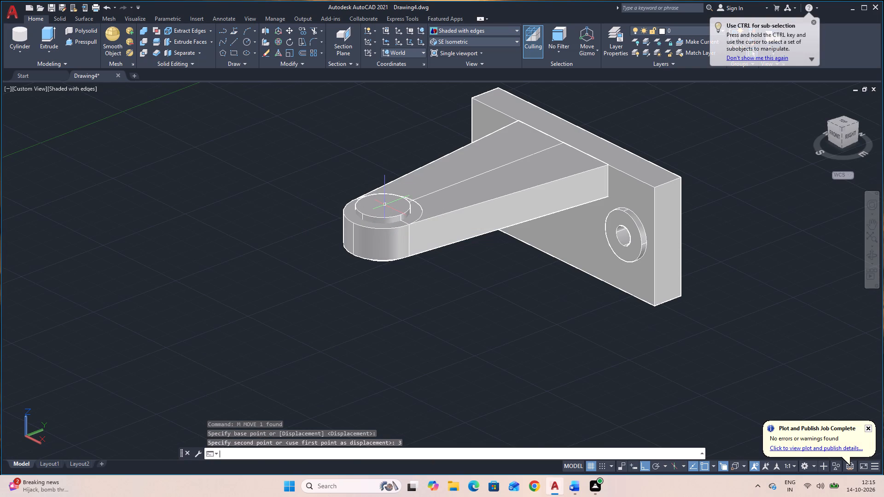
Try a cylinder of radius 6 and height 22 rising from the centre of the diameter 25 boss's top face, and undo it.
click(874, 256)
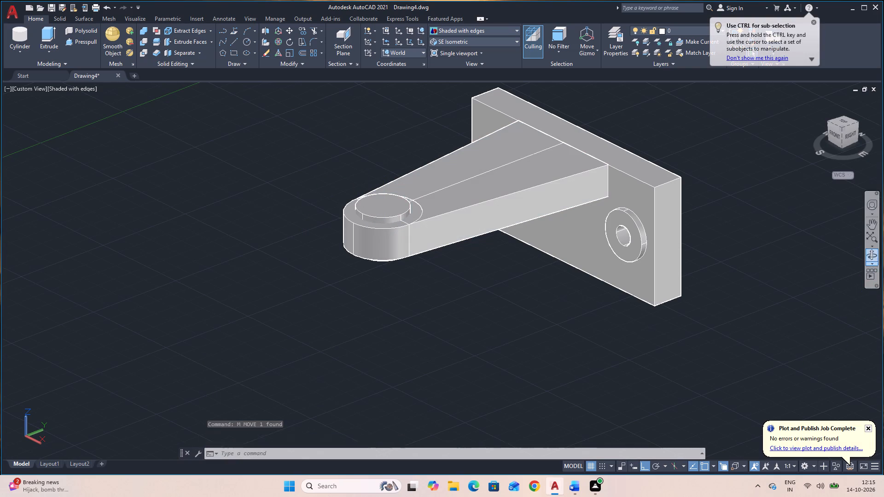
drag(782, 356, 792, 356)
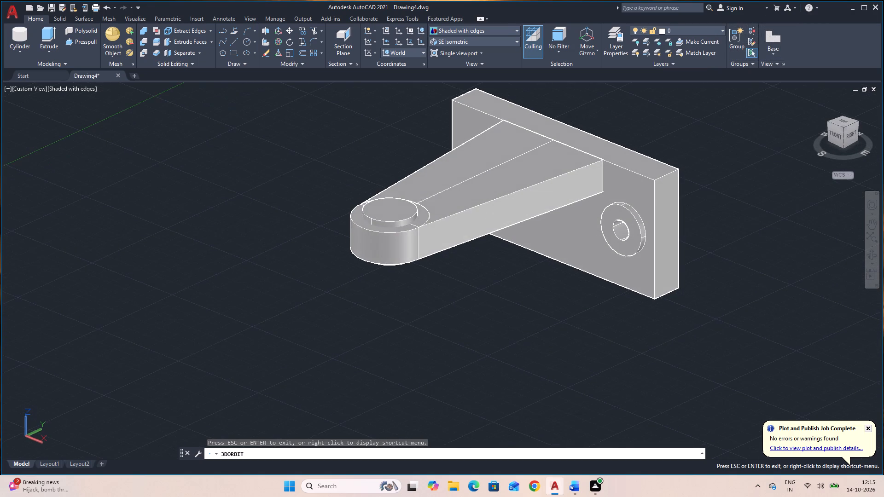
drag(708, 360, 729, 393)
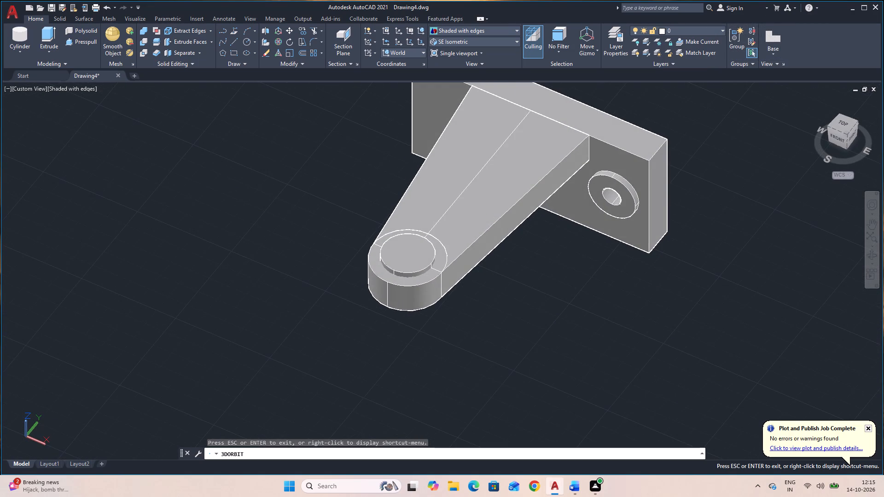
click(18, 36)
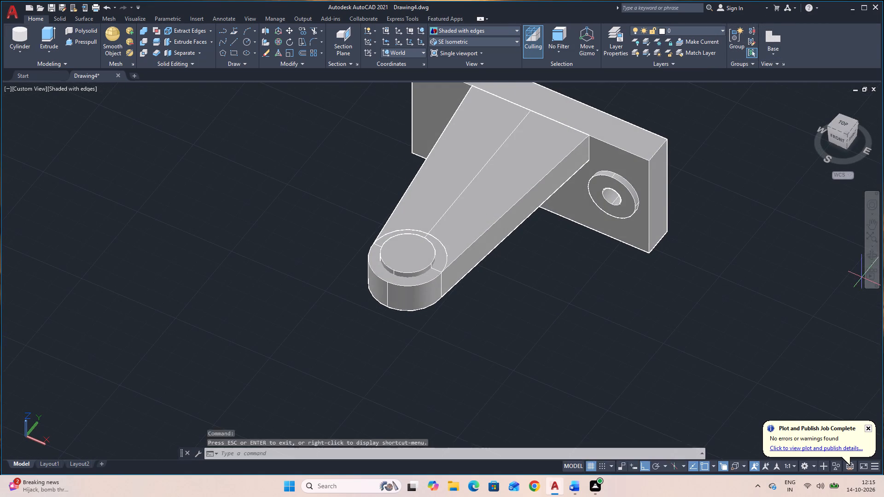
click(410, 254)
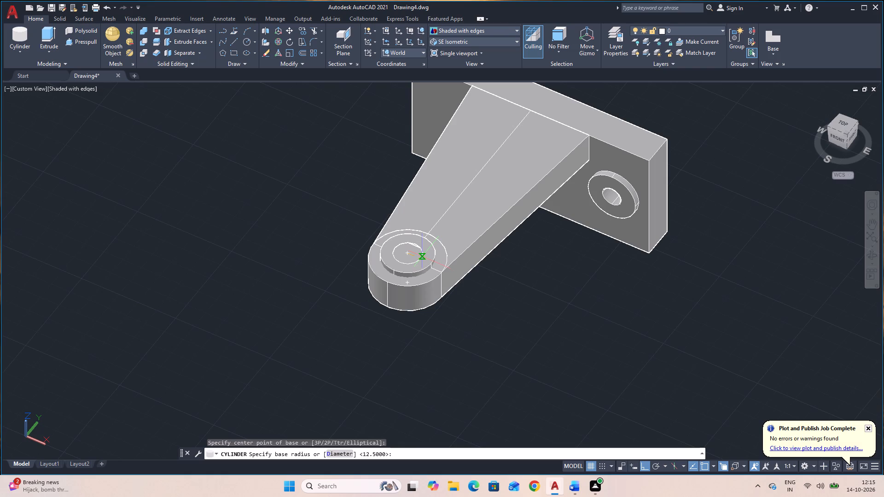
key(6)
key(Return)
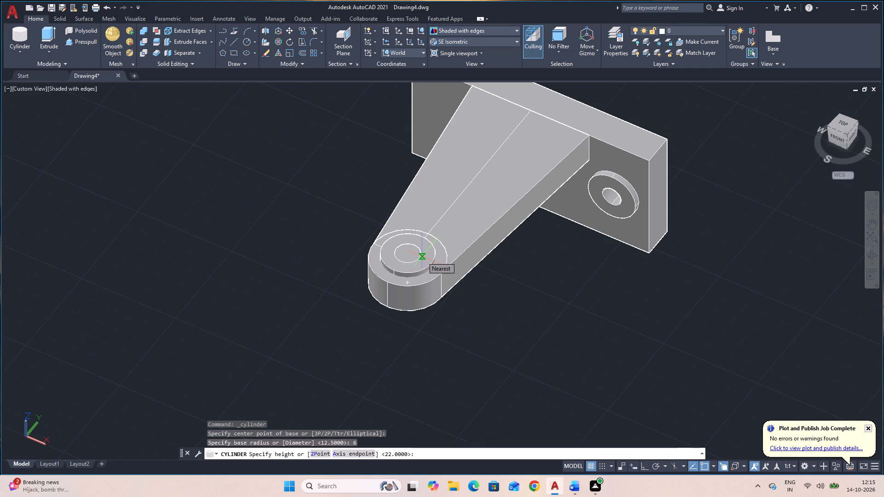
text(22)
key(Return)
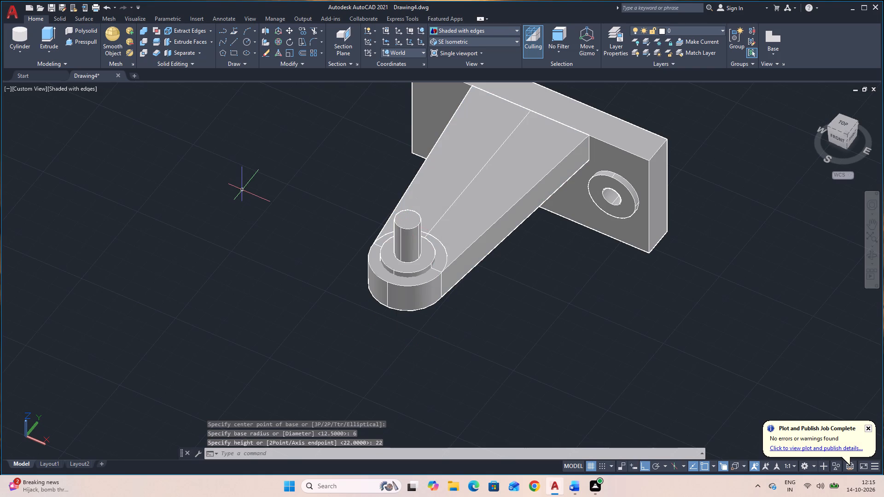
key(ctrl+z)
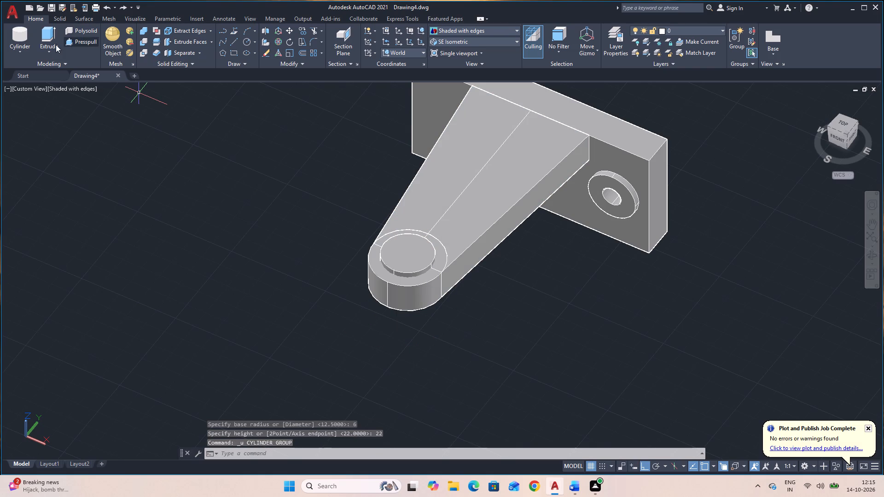
Create a cylinder of radius 6 and height -22, centred on the diameter 25 boss's top face and extending down through it.
click(19, 35)
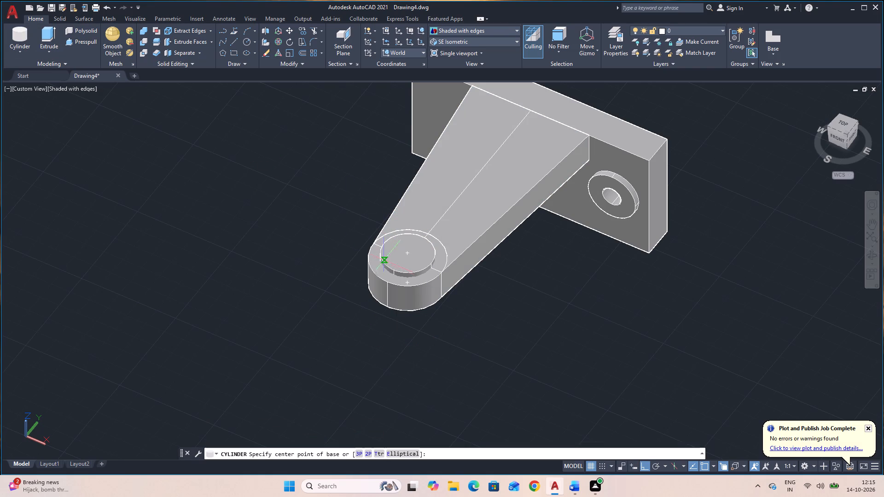
click(408, 251)
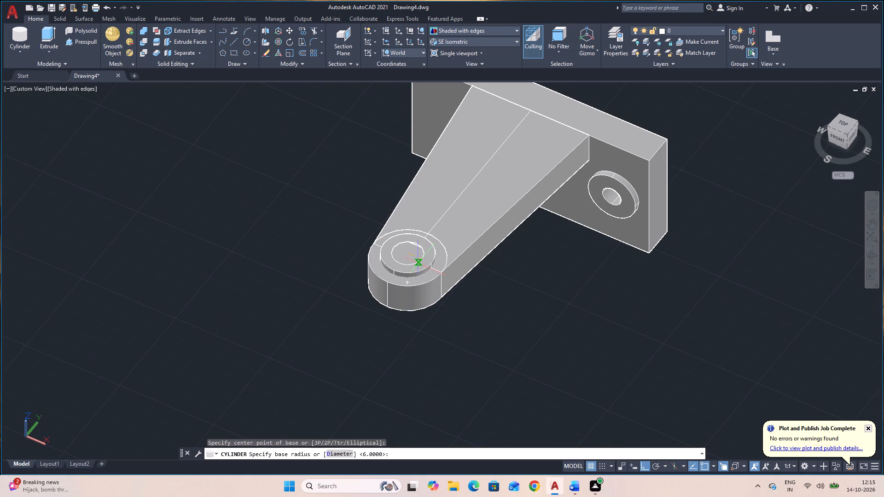
key(6)
key(Return)
text(-22)
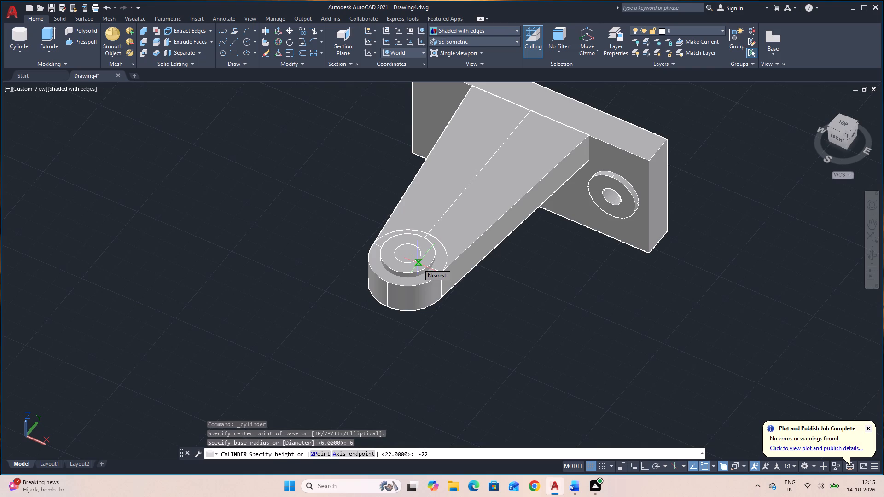
key(Return)
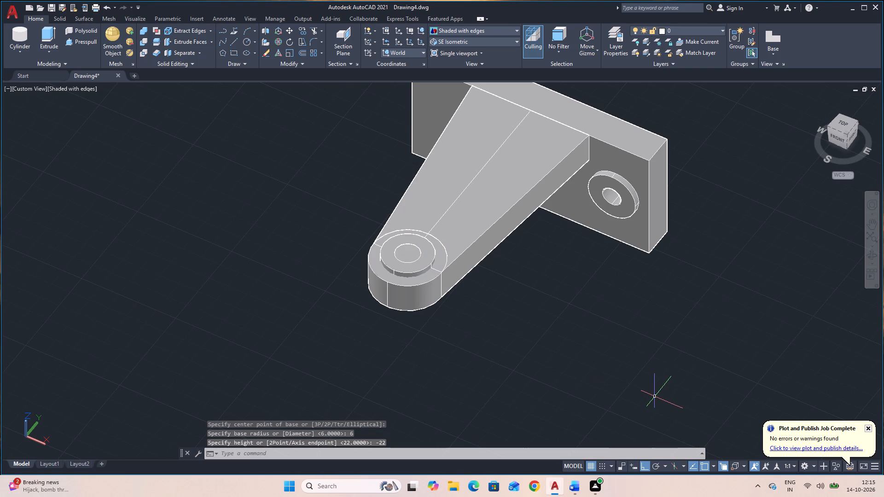
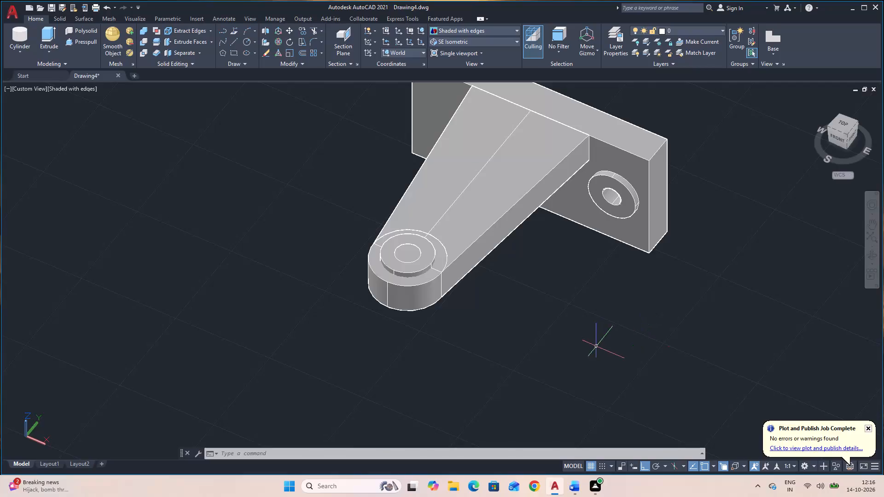
Subtract the radius 6 cylinder from the combined plate, tapered arm, rounded end and diameter 25 boss.
text(SU)
key(space)
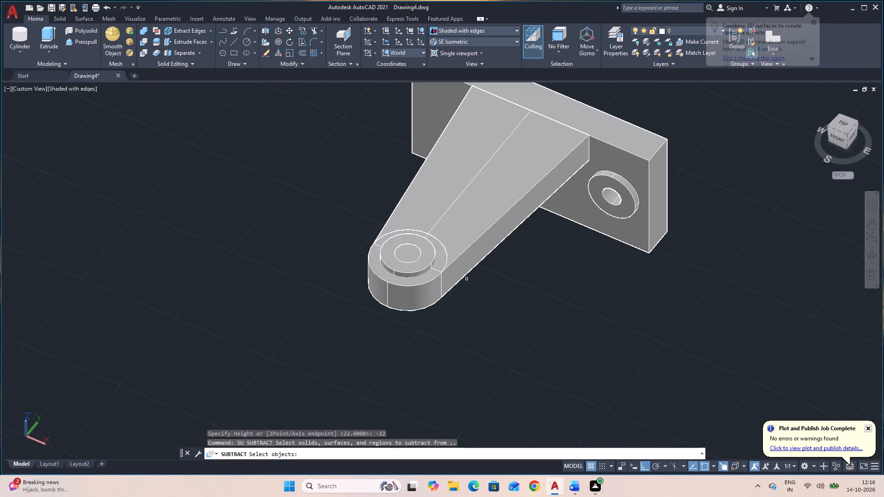
click(478, 253)
click(429, 295)
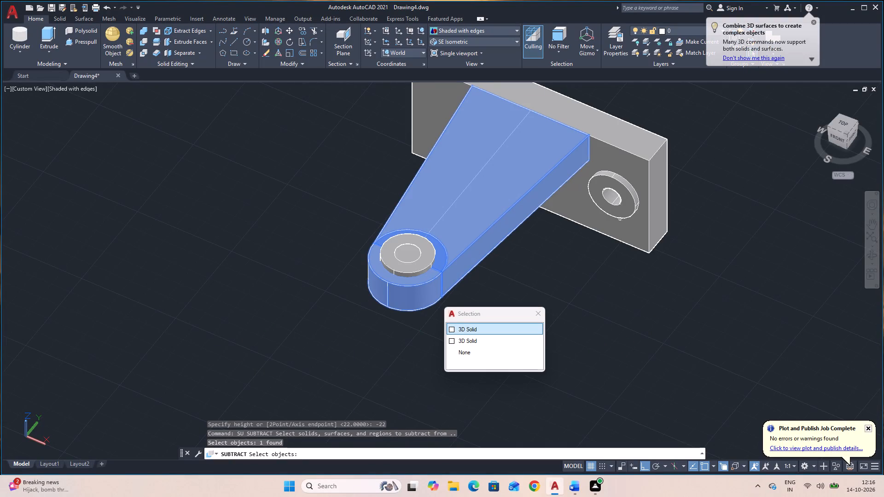
click(650, 173)
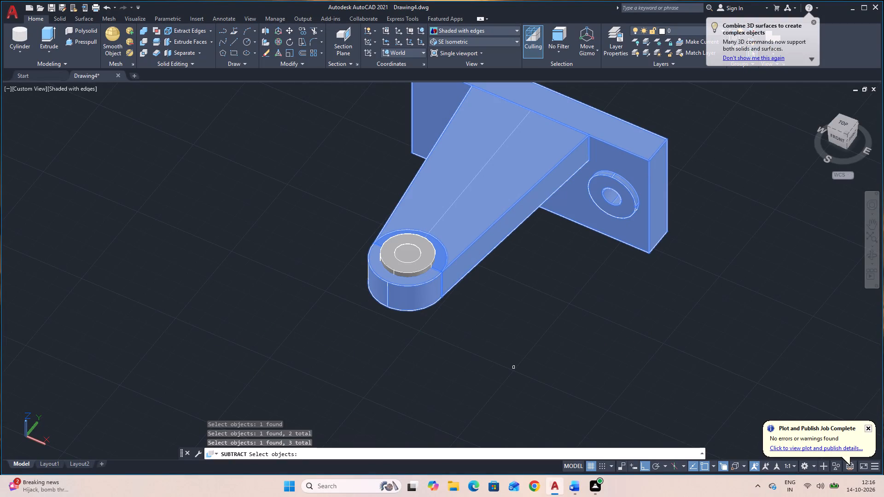
click(418, 268)
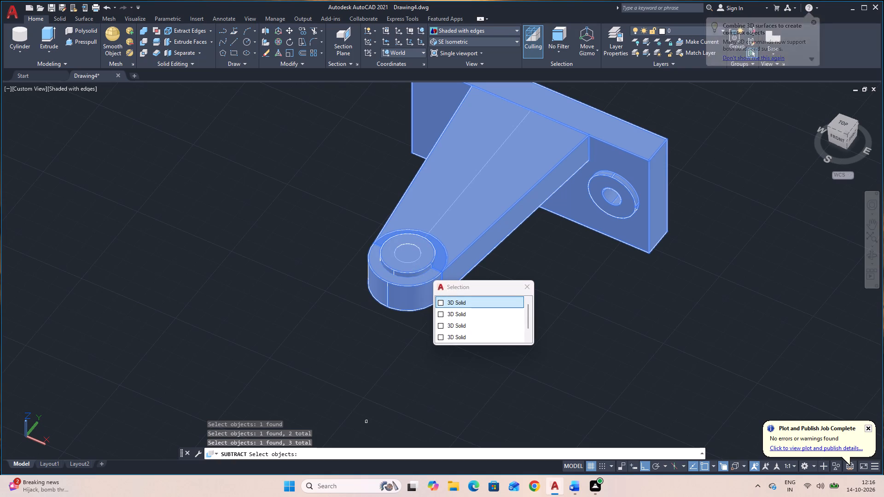
key(space)
key(space)
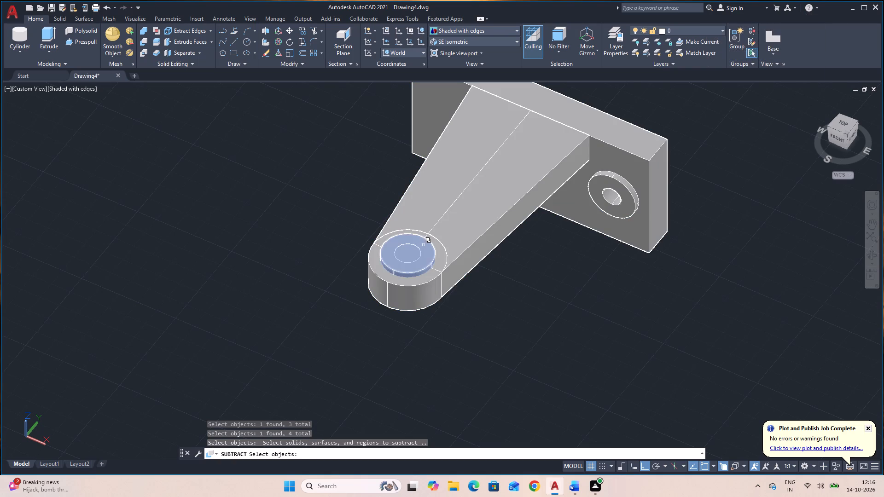
click(410, 251)
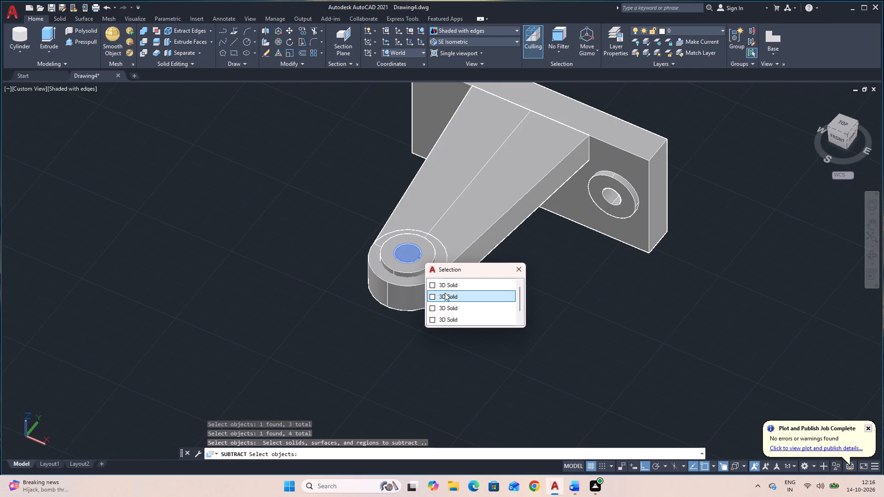
click(445, 295)
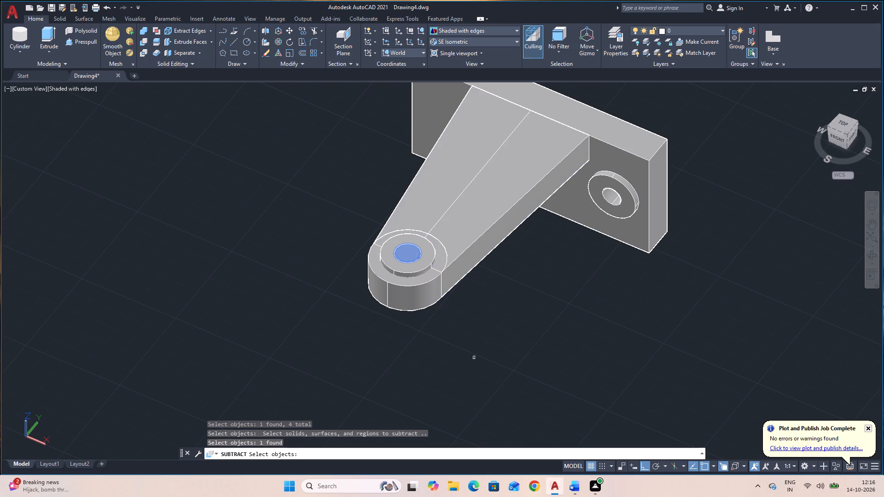
key(space)
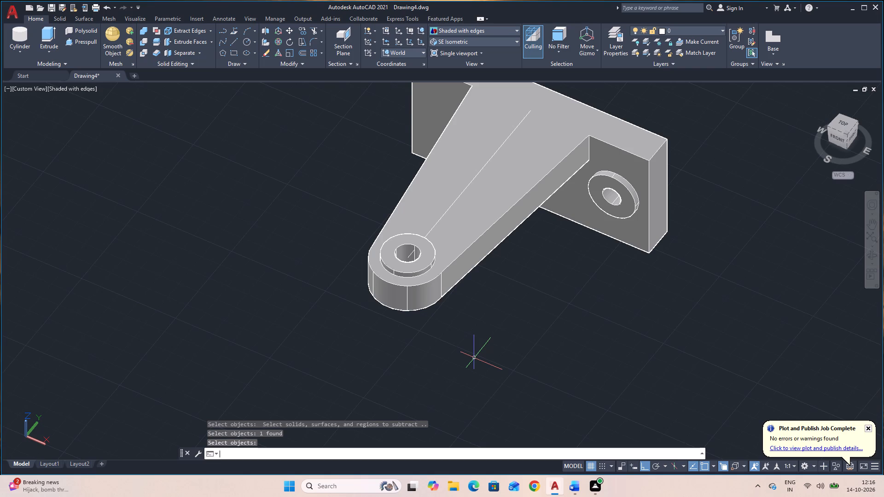
Delete the leftover construction line running along the middle of the arm's top face.
click(410, 256)
key(Delete)
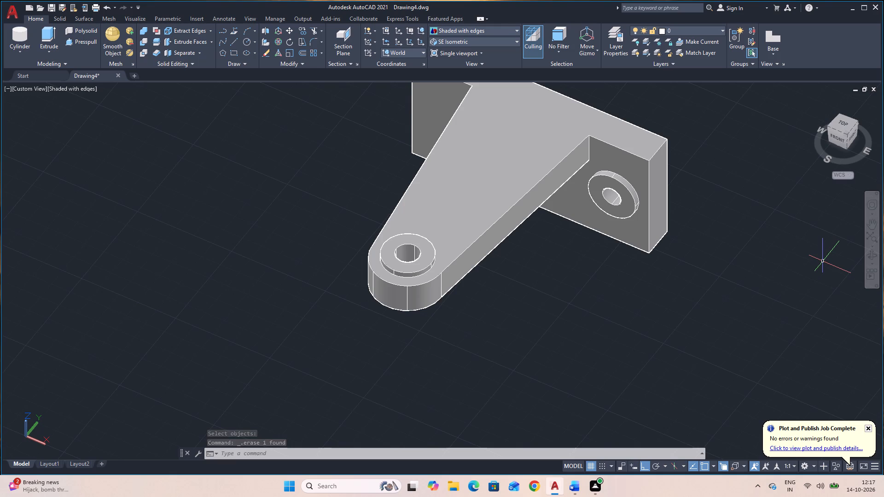
Draw guide lines on the plate's front face from its lower-left corner, 30 straight up and 18 horizontally inward.
click(872, 254)
drag(691, 311, 762, 235)
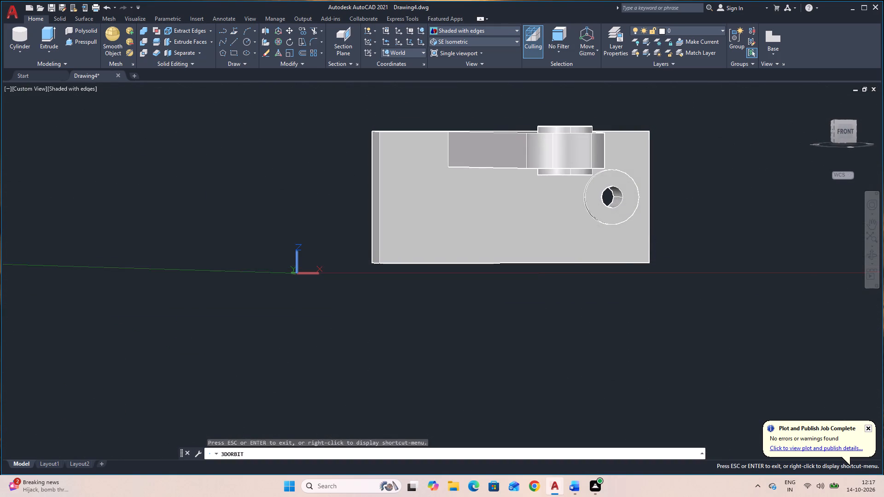
drag(742, 251, 738, 263)
click(738, 263)
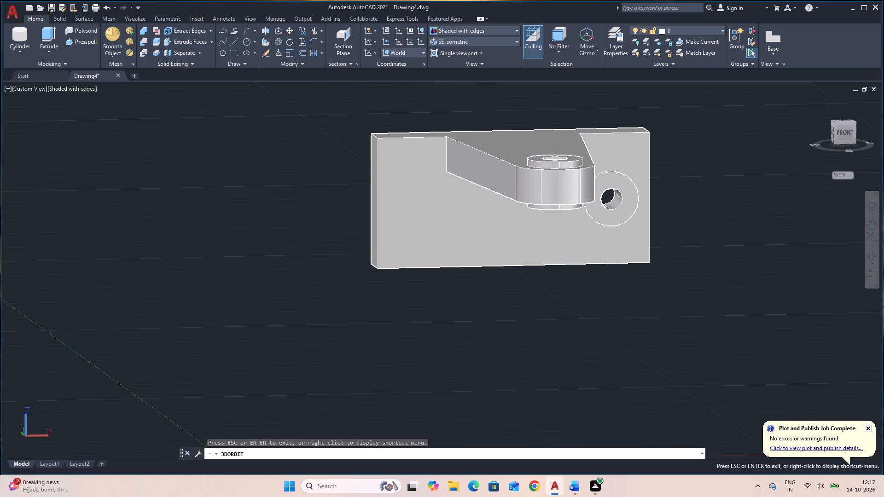
key(Escape)
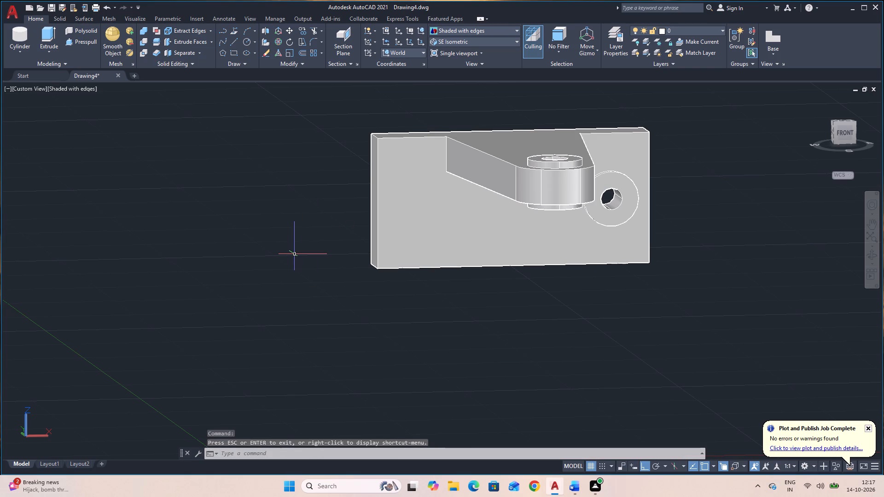
text(L)
key(space)
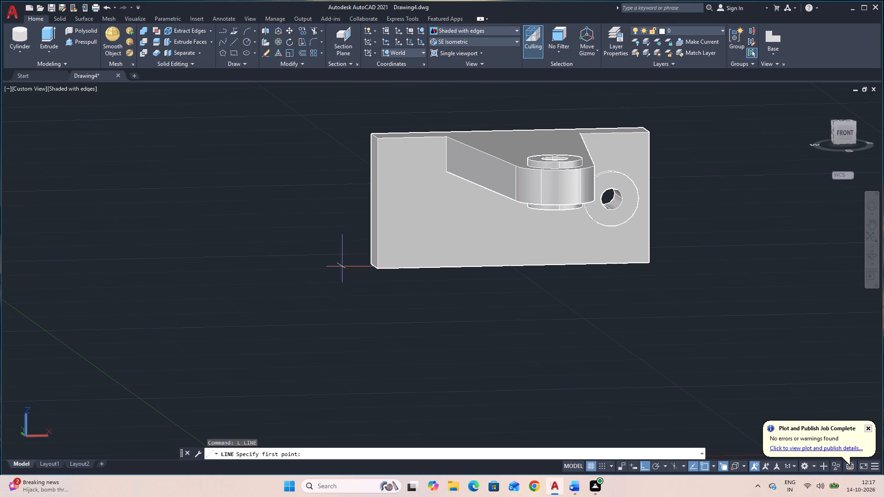
click(379, 271)
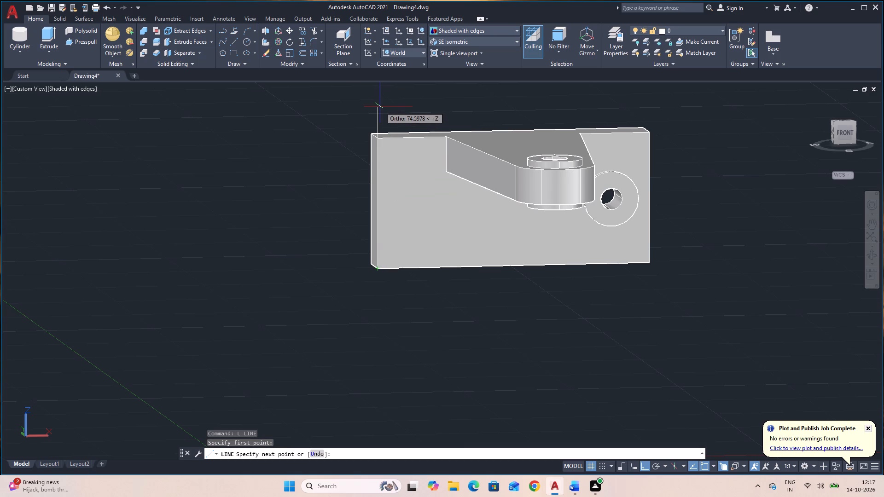
key(3)
key(0)
key(Return)
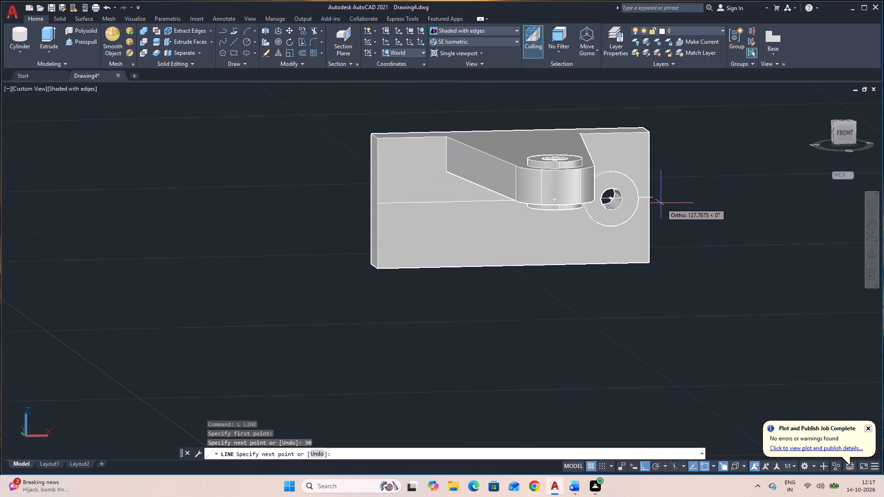
text(18)
key(Return)
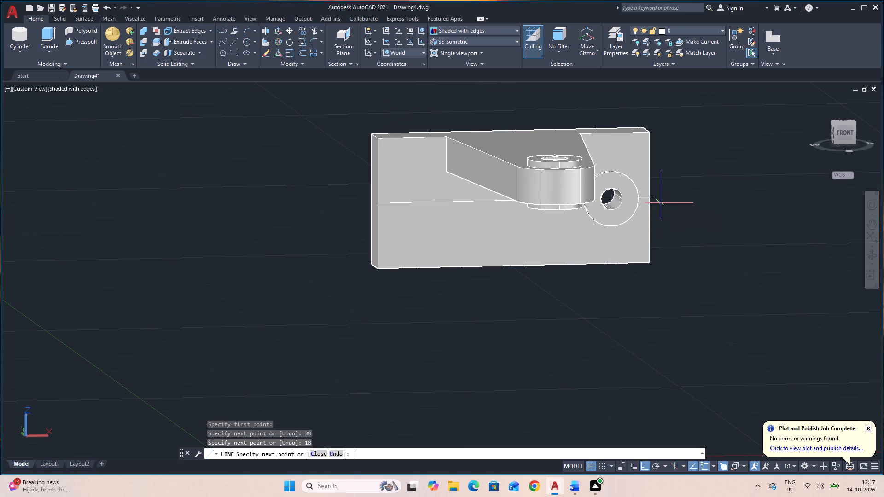
key(Escape)
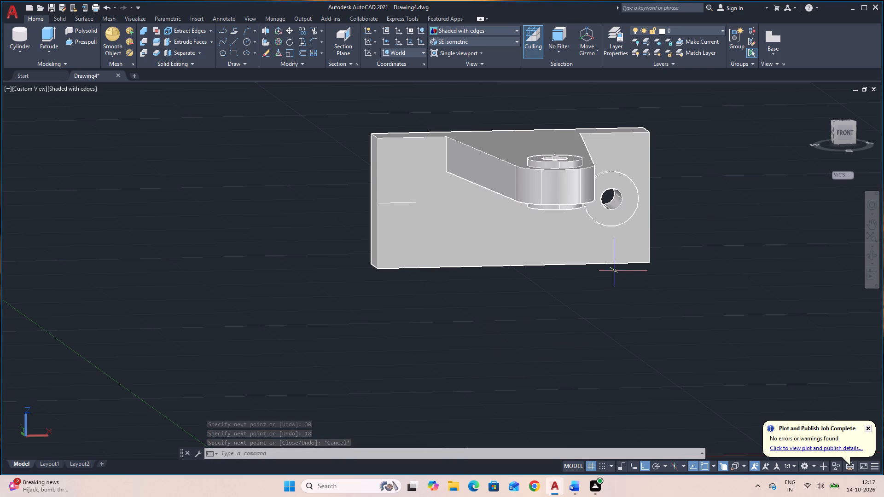
Create a diameter 25 cylinder centred on the guide line's inner end, with its axis endpoint 16 back through the plate.
click(21, 35)
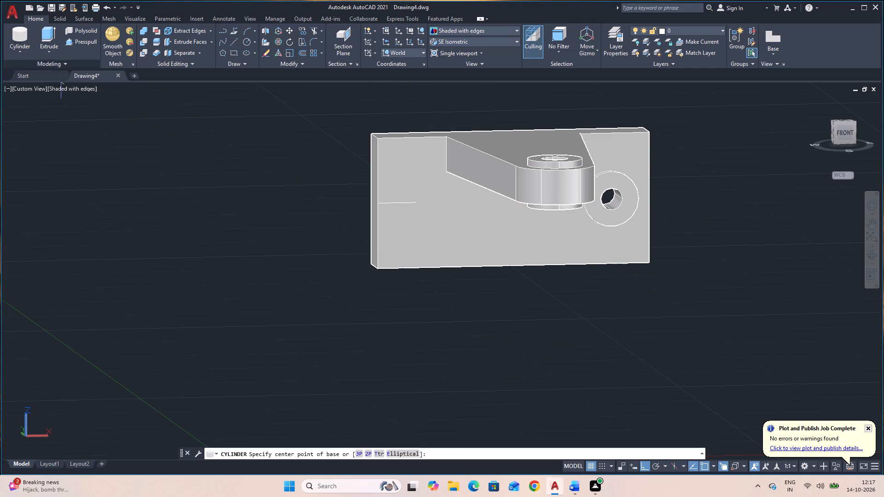
click(418, 200)
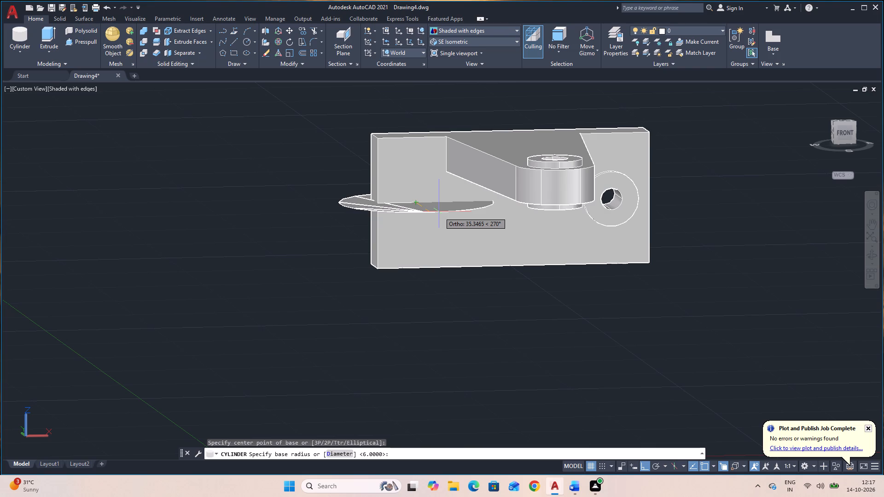
text(D)
key(space)
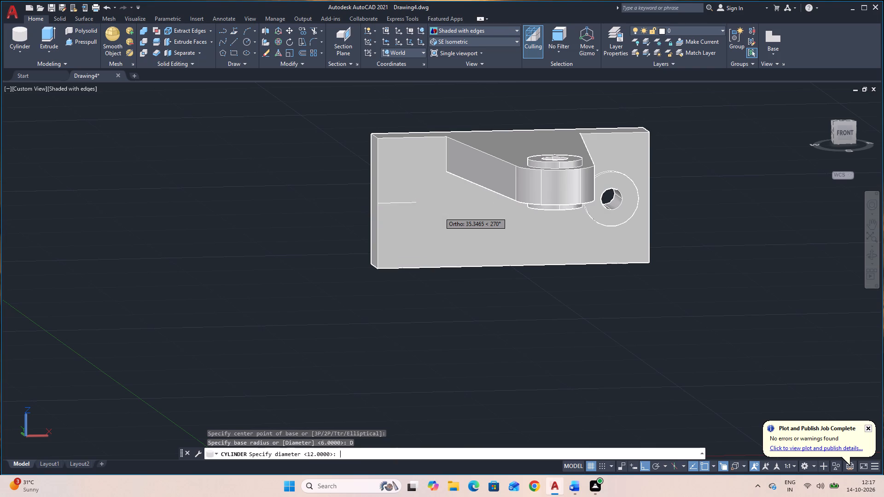
text(25)
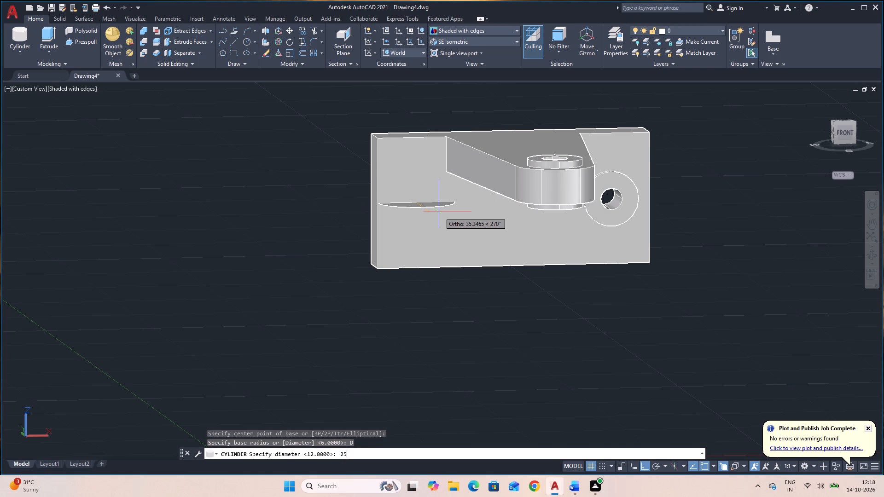
key(Return)
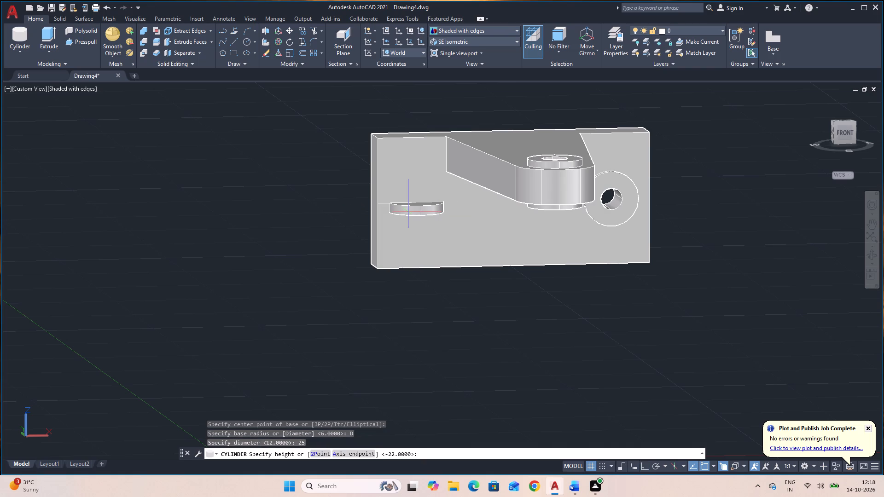
click(351, 454)
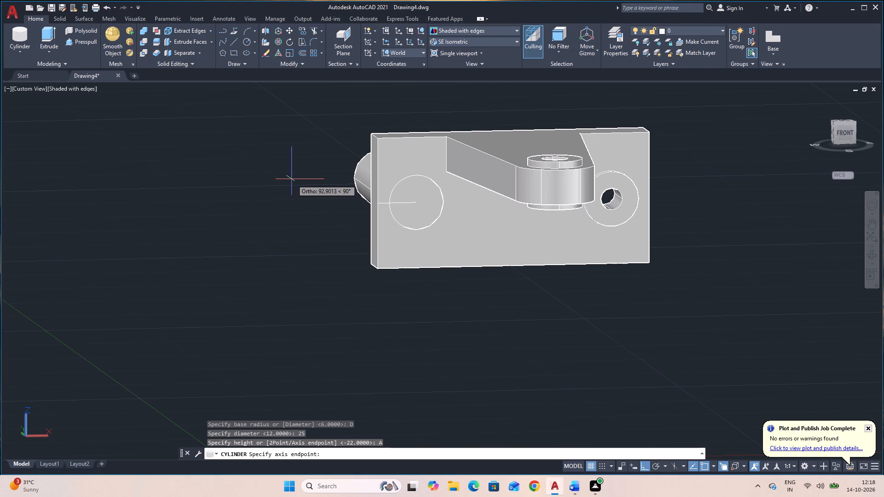
key(1)
key(6)
key(Return)
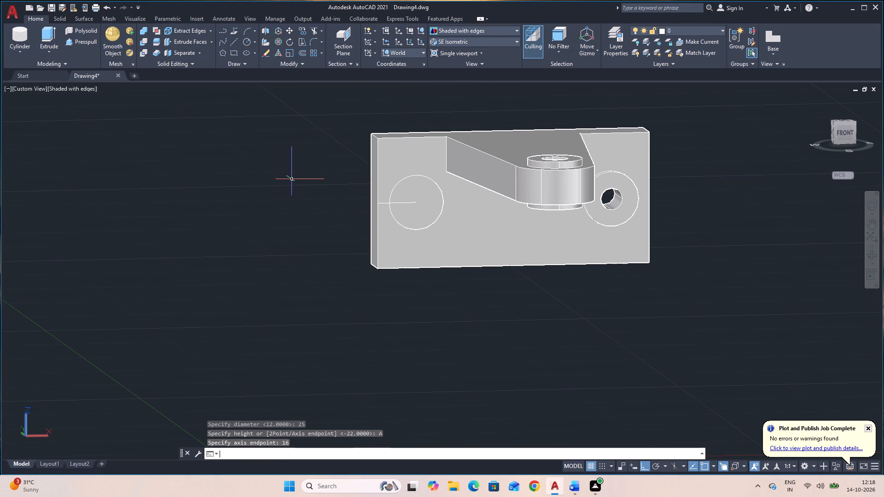
Create a concentric radius 5 cylinder at the diameter 25 circle's centre, with its axis endpoint 16 back through the plate.
click(19, 33)
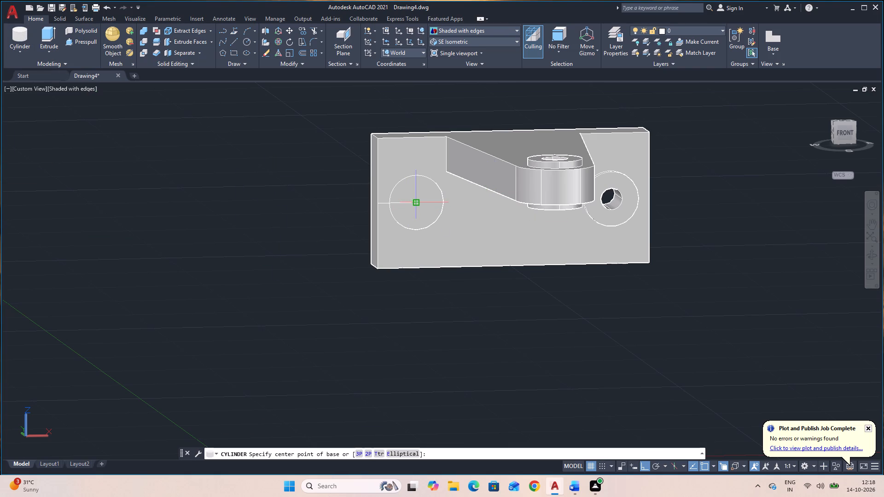
click(418, 204)
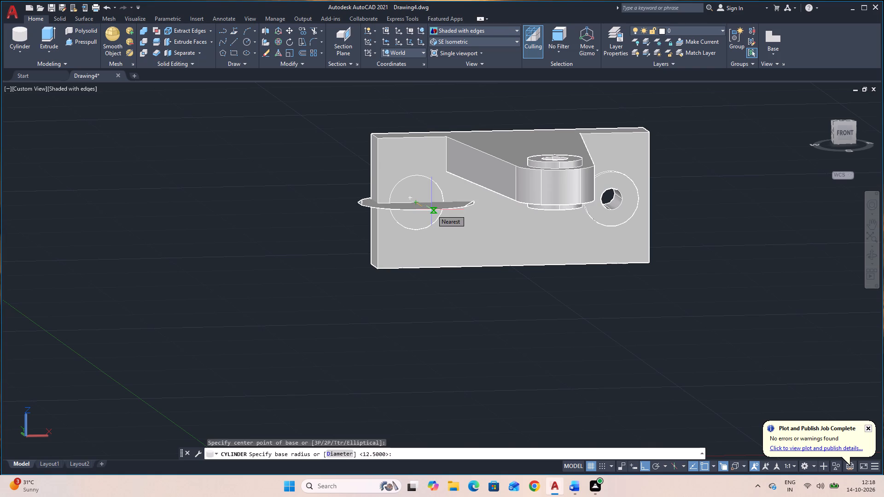
key(5)
key(Return)
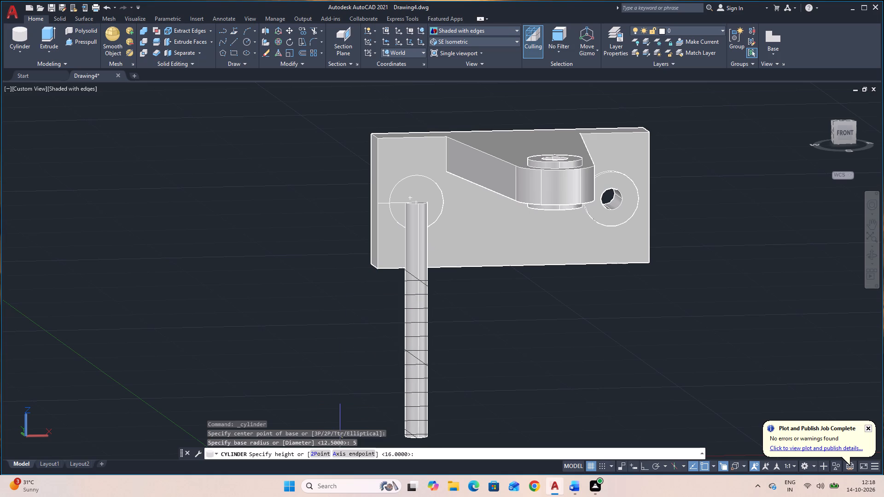
click(344, 451)
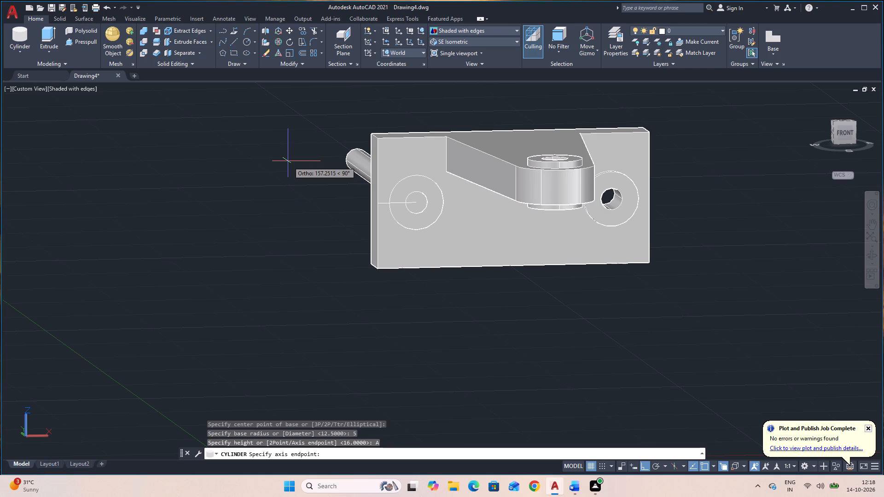
key(1)
key(6)
key(Return)
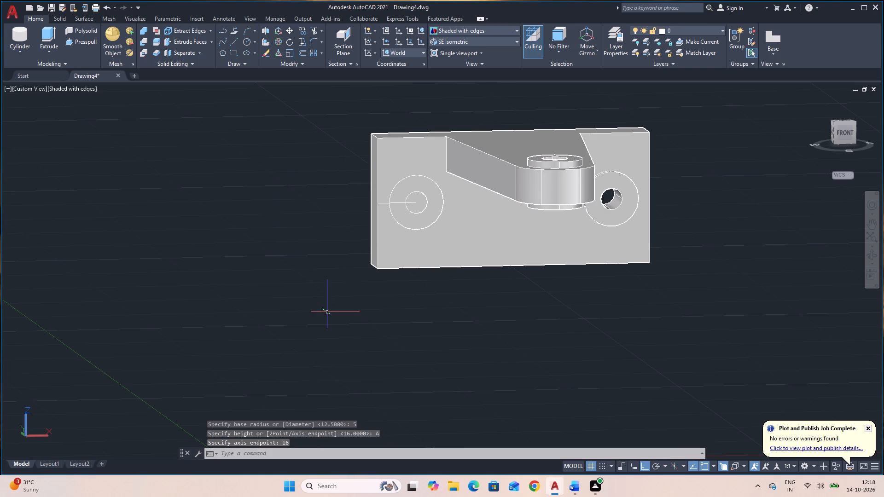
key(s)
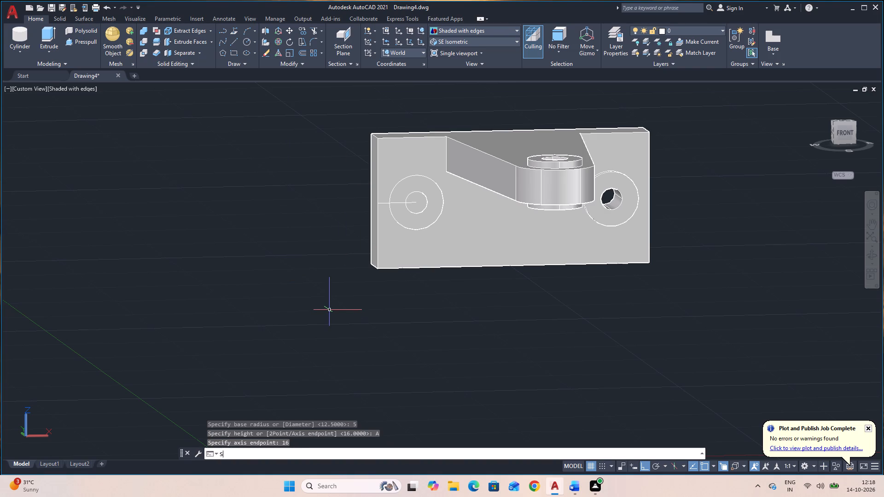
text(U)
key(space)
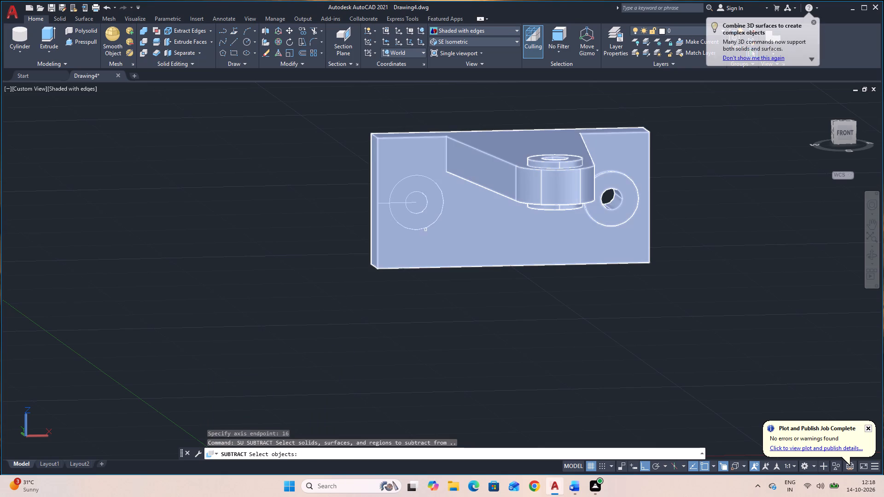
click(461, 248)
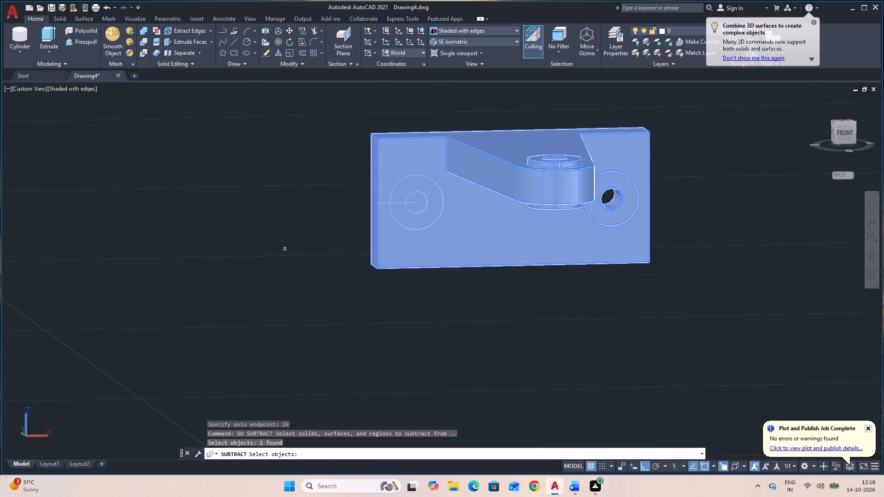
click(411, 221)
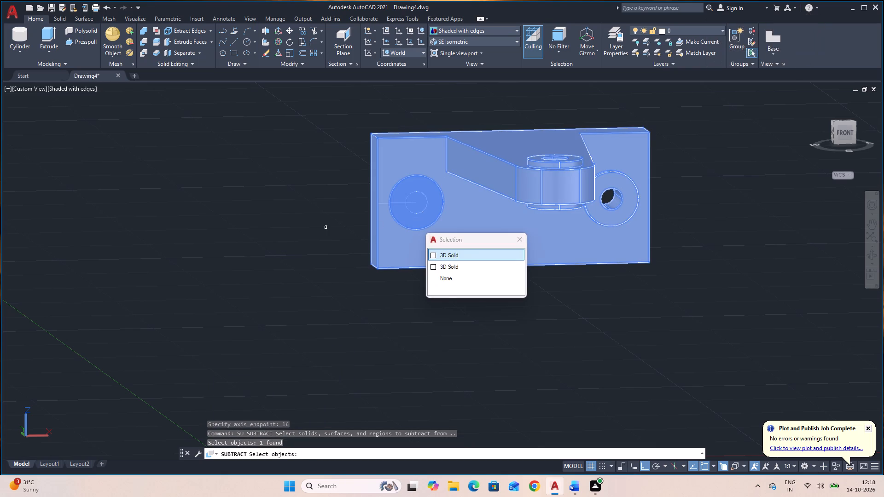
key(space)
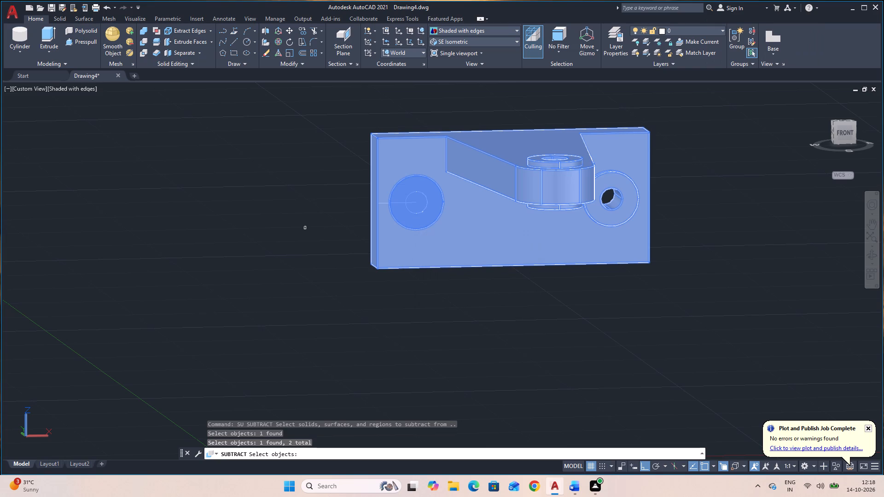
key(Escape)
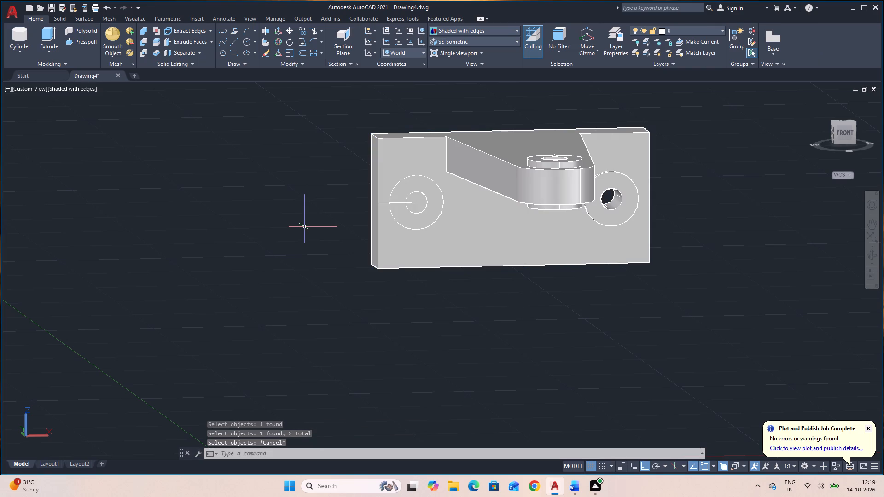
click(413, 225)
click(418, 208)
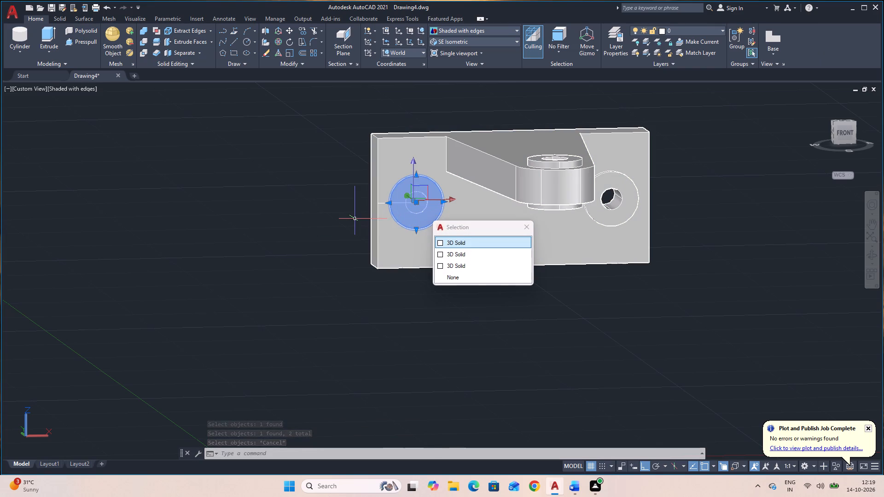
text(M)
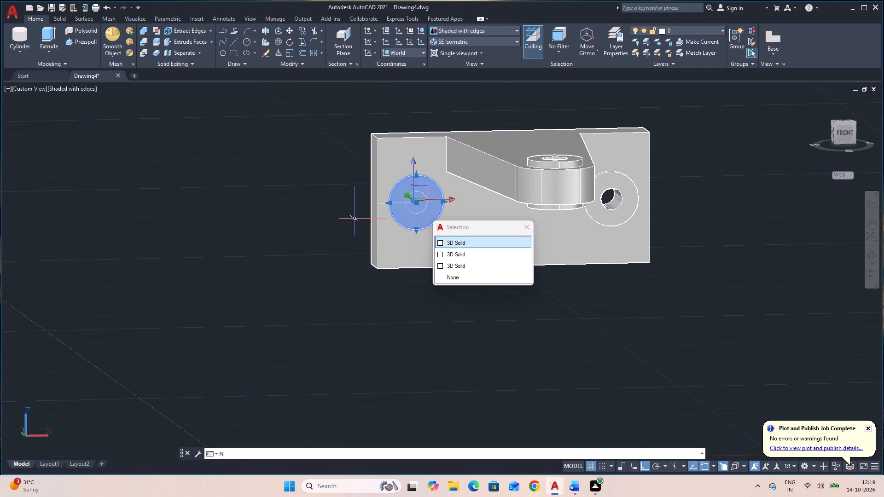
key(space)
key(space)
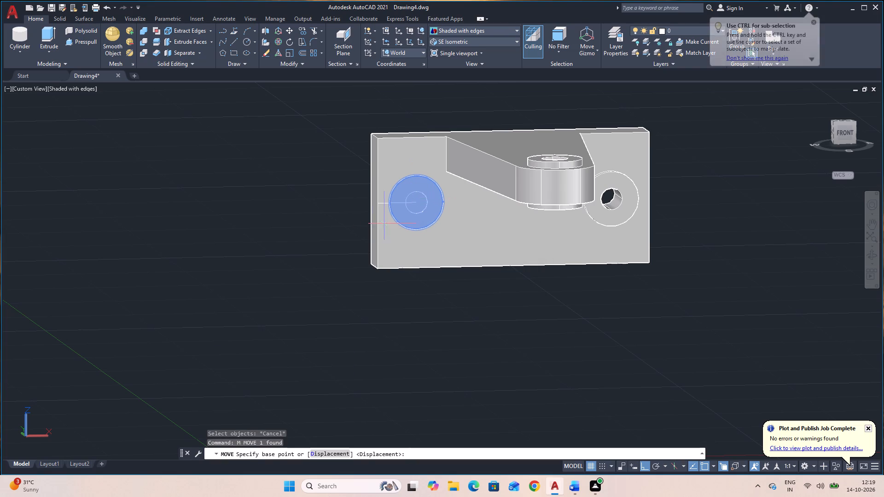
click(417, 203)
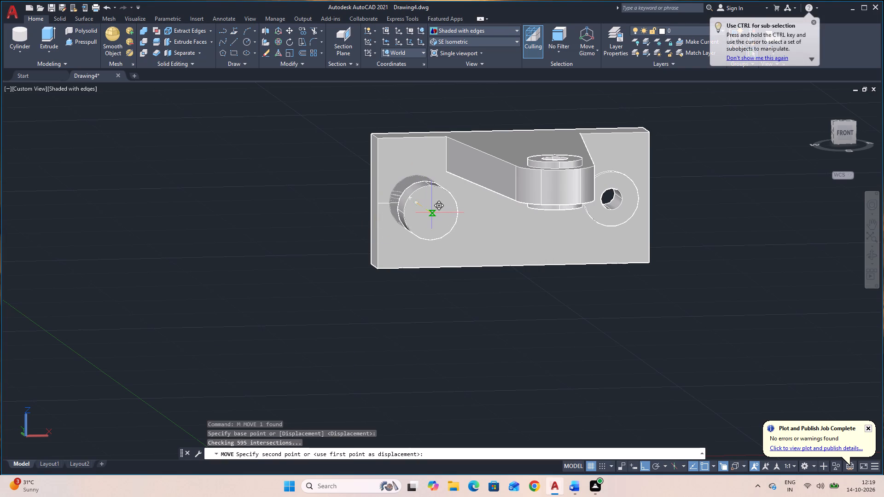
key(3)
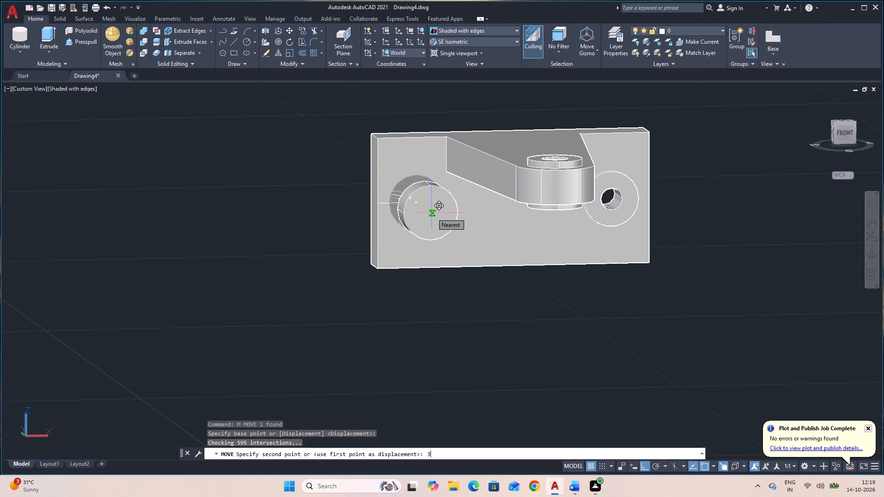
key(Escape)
Undo back past the creation of the two concentric cylinders at the guide line's inner end.
key(ctrl+z)
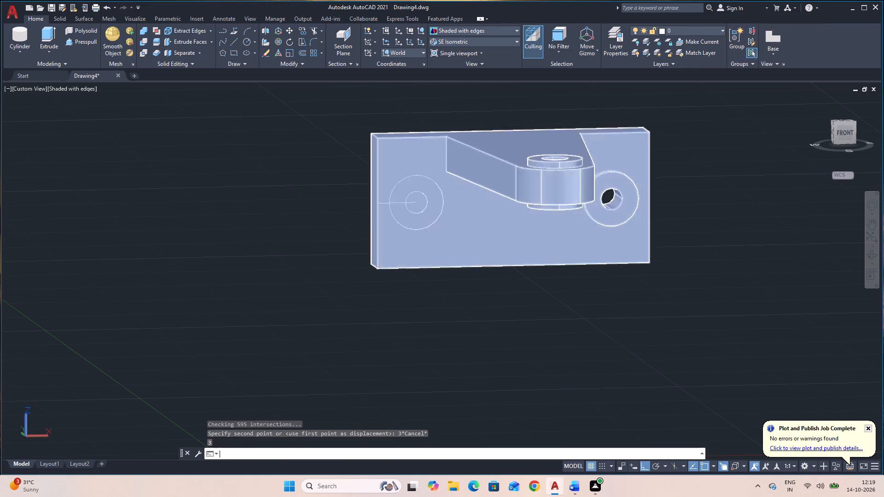
key(ctrl+z)
key(ctrl+z)
key(ctrl+z)
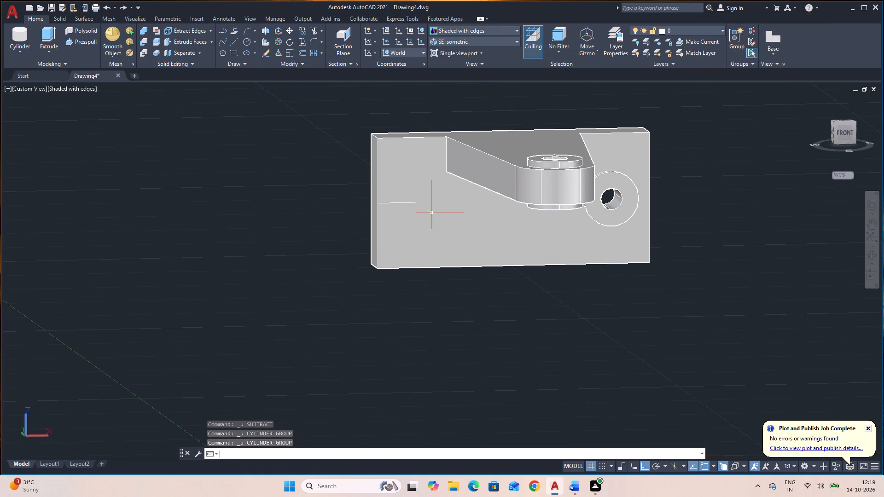
Create a diameter 25 cylinder centred on the guide line's inner end, with its axis endpoint 19 back through the plate.
click(17, 34)
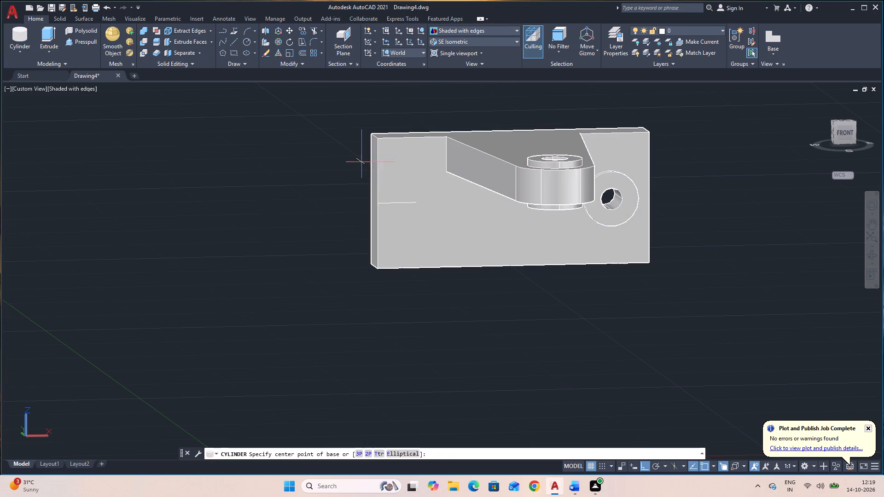
click(415, 205)
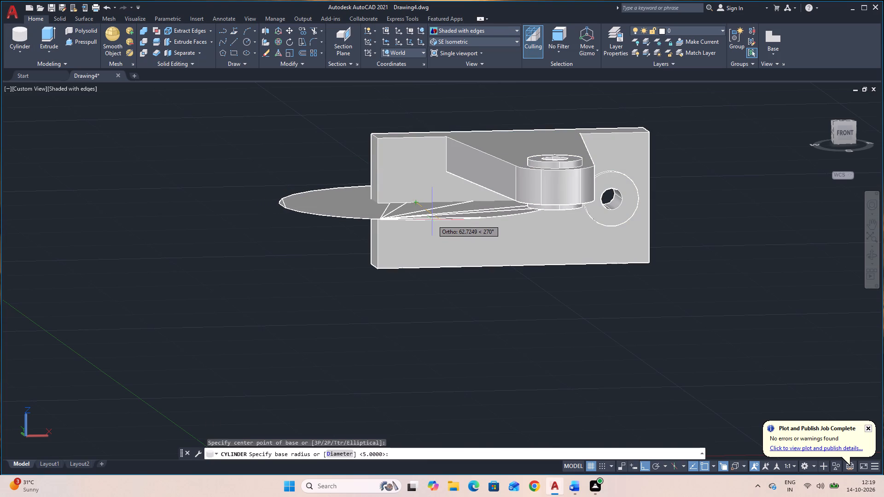
text(D)
key(space)
text(25)
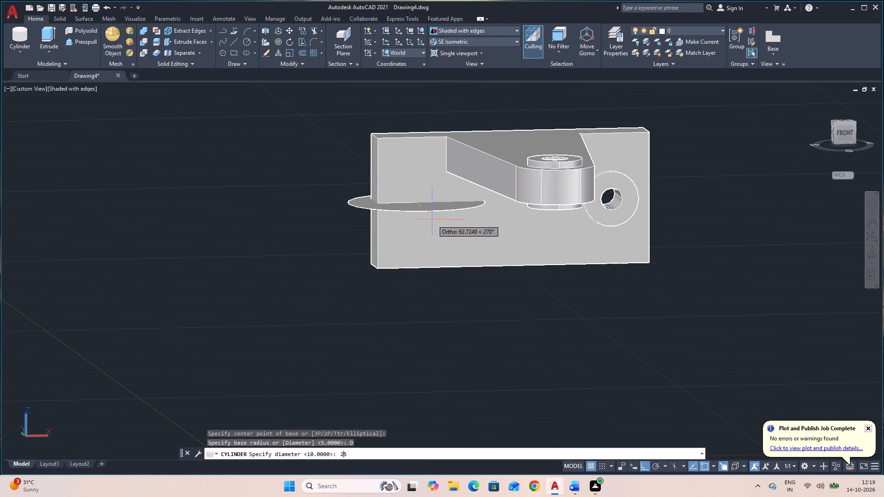
key(space)
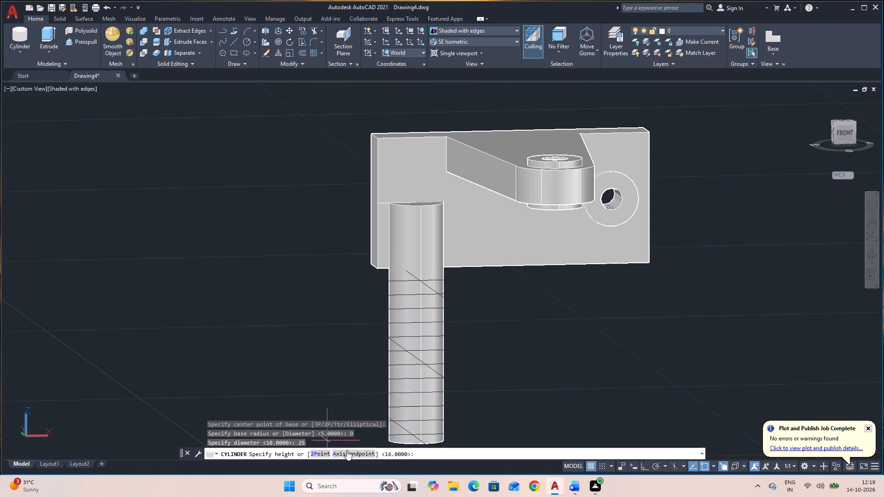
click(351, 453)
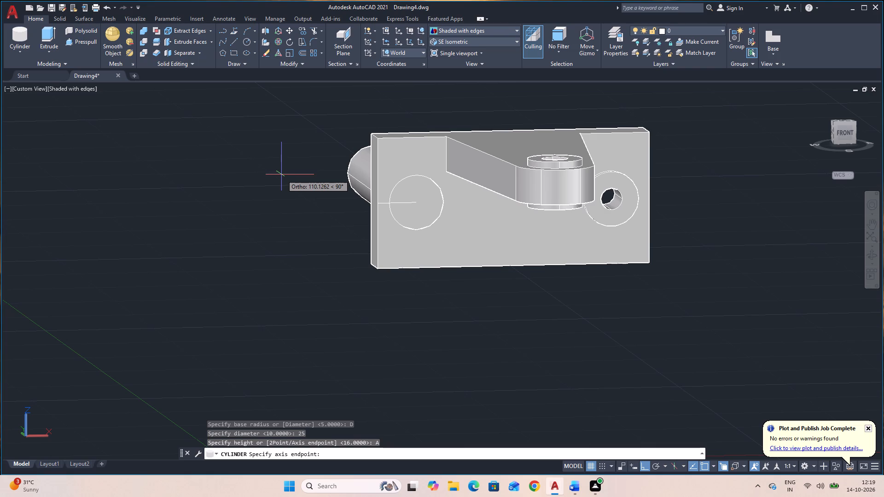
text(19)
key(Return)
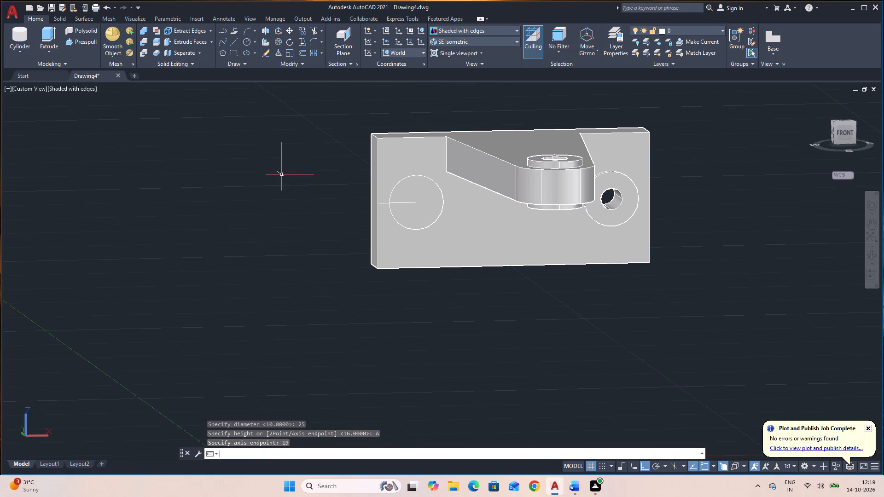
click(81, 41)
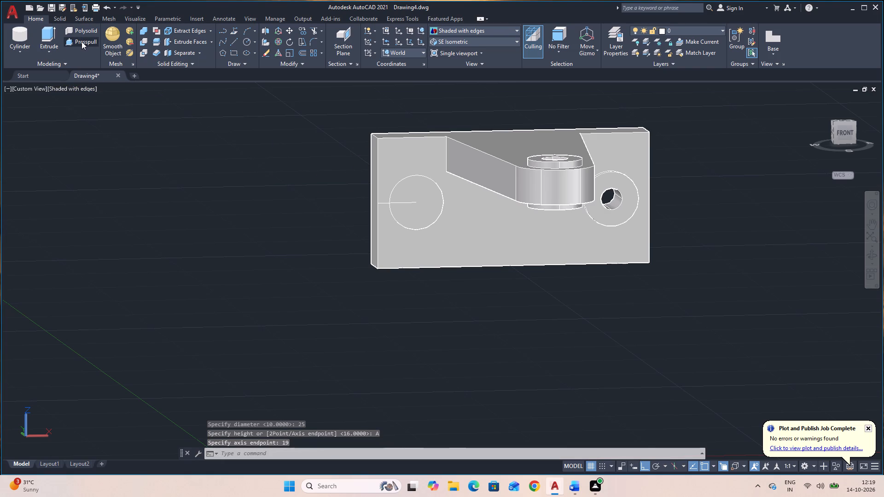
key(Escape)
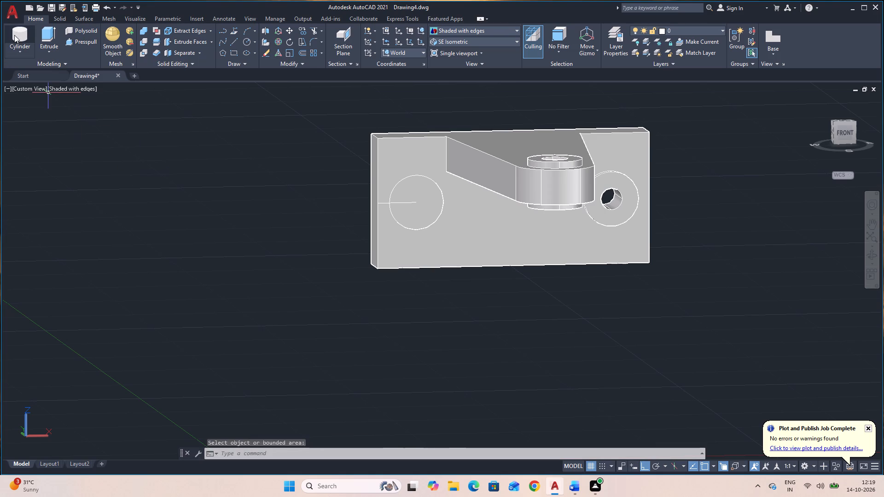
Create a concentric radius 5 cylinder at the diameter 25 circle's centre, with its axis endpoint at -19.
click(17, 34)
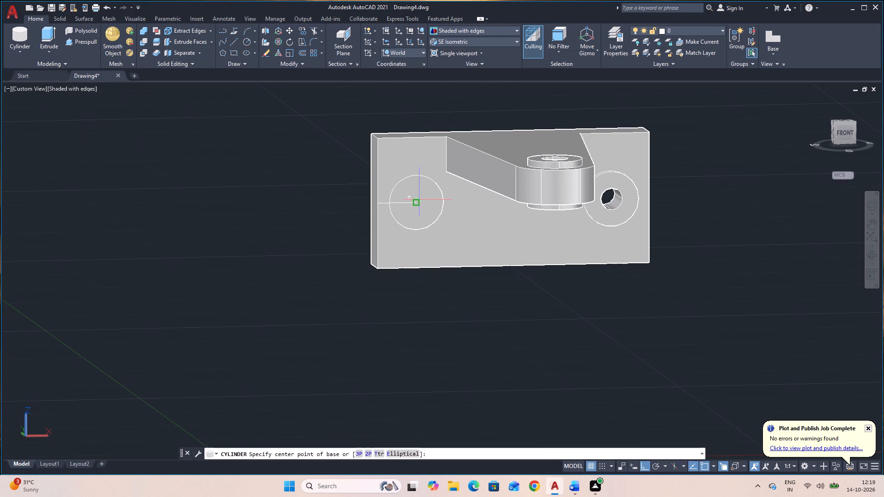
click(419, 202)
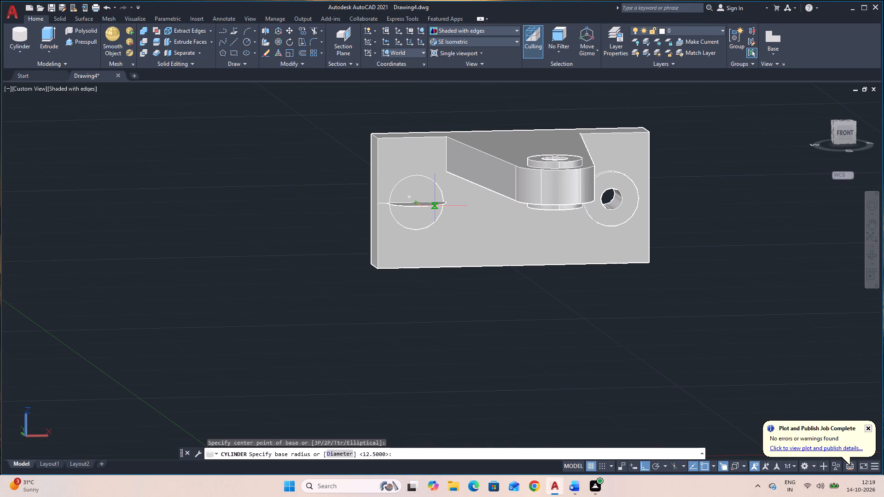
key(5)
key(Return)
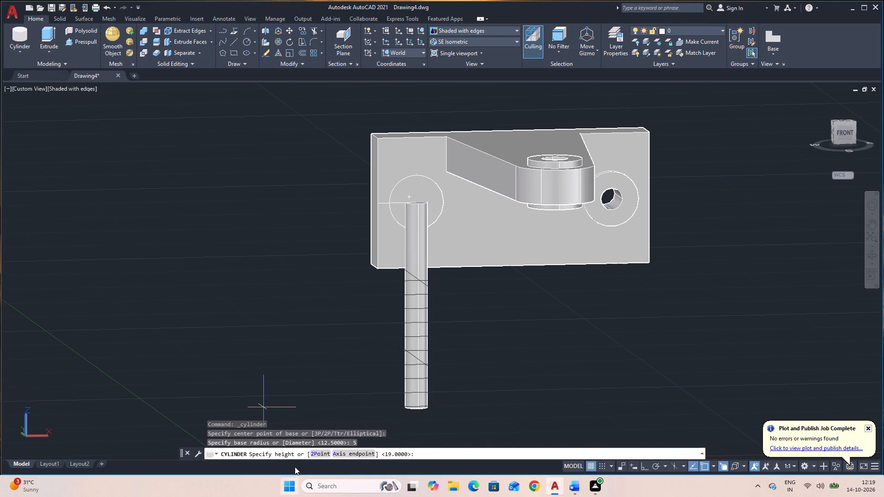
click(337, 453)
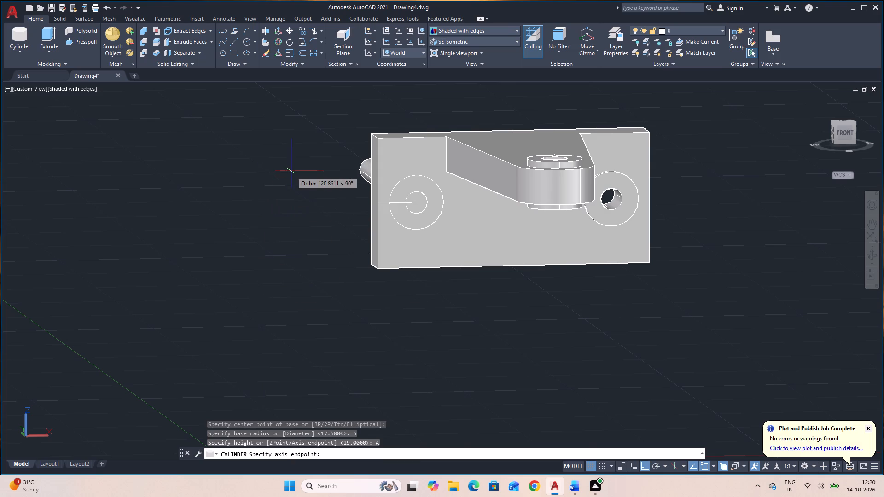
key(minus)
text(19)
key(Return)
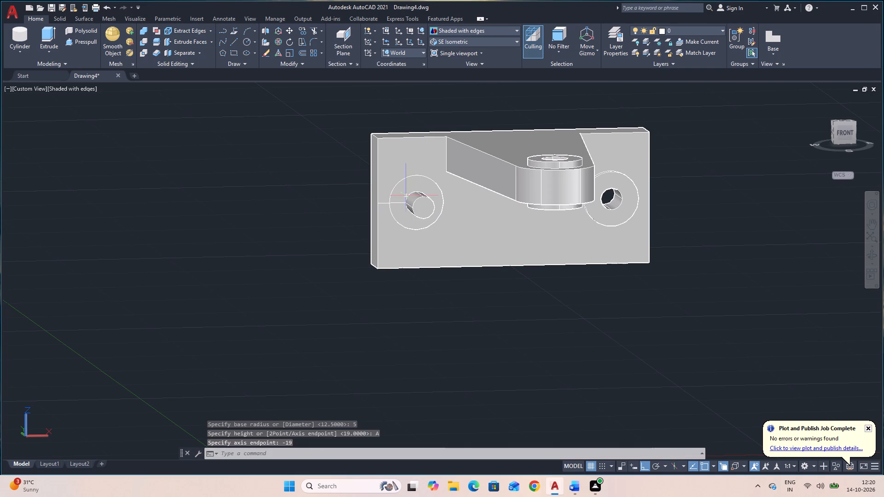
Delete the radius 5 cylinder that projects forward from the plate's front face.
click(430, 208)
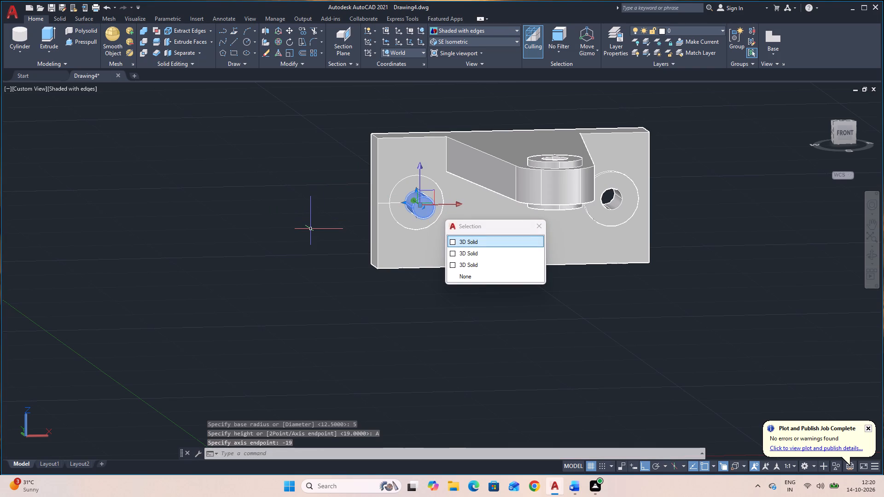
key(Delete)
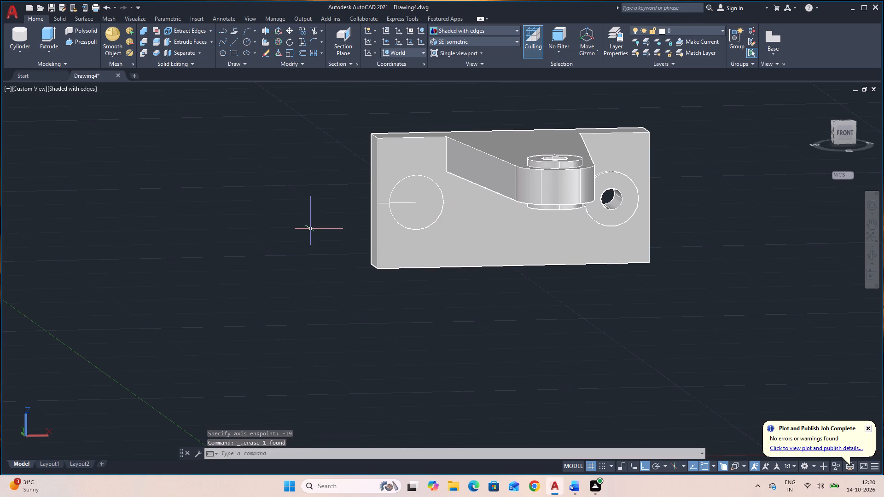
Create a concentric radius 5 cylinder at the diameter 25 circle's centre, with its axis endpoint 19 back through the plate.
click(15, 35)
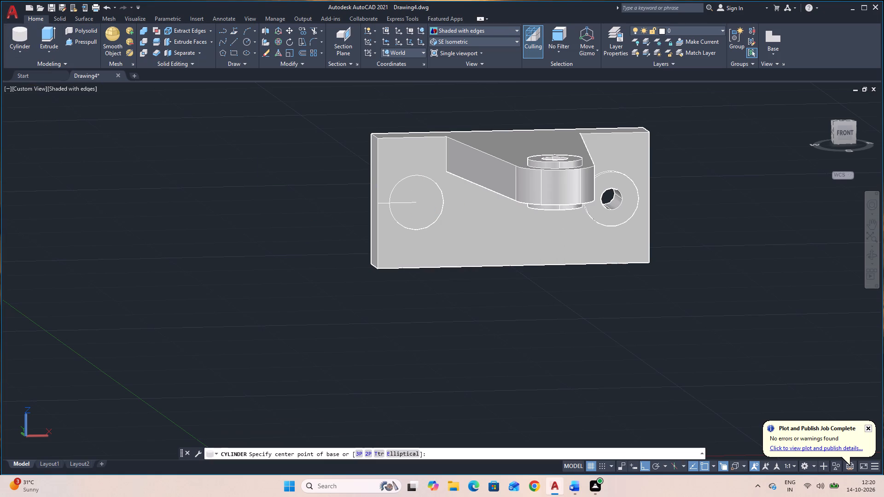
click(416, 203)
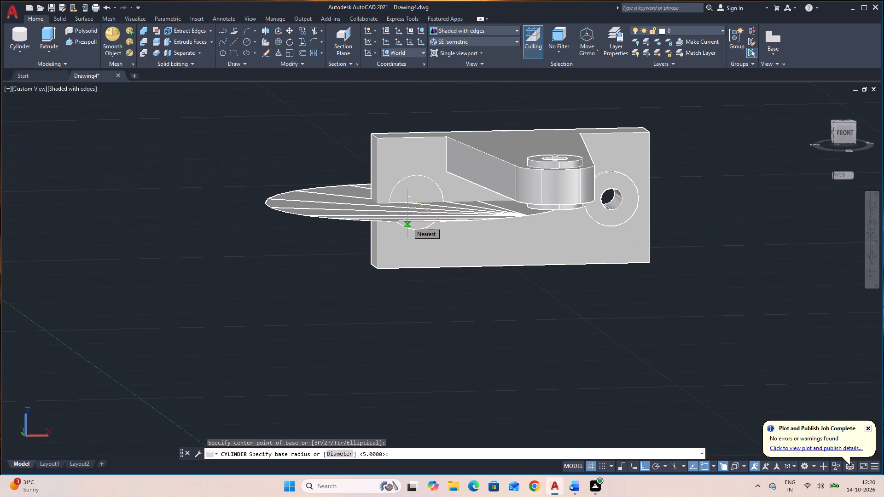
key(Return)
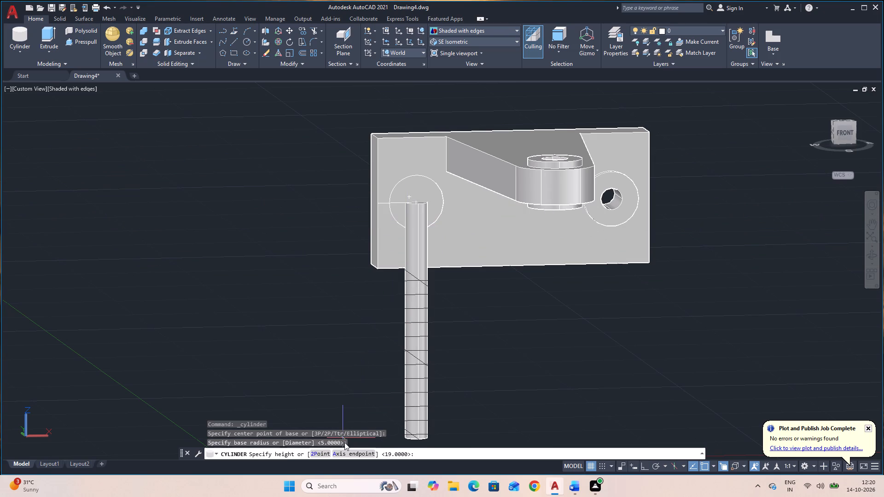
click(344, 454)
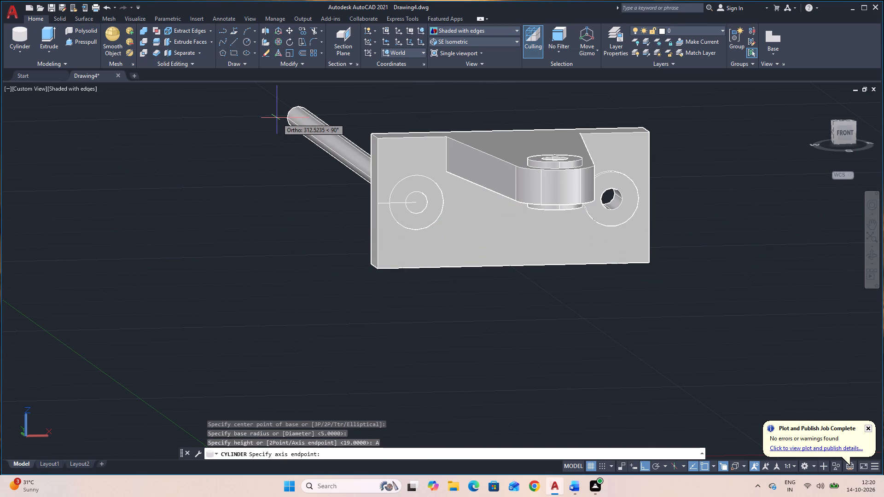
key(Return)
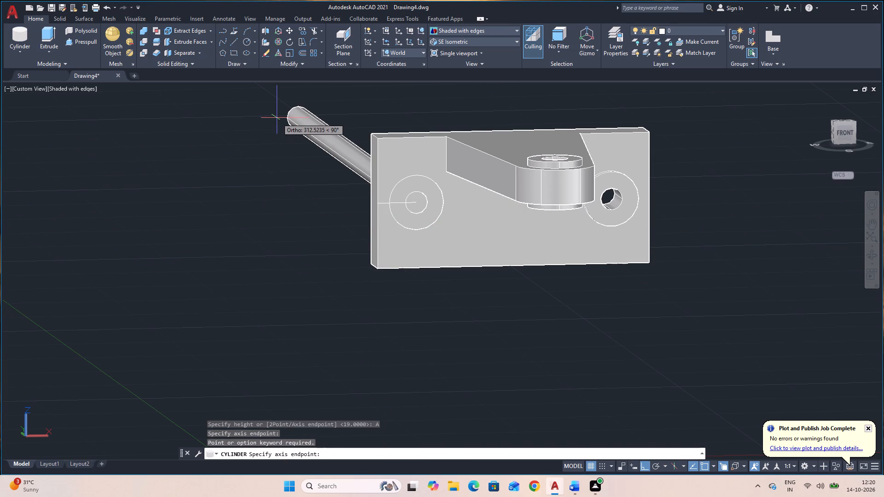
key(1)
key(9)
key(Return)
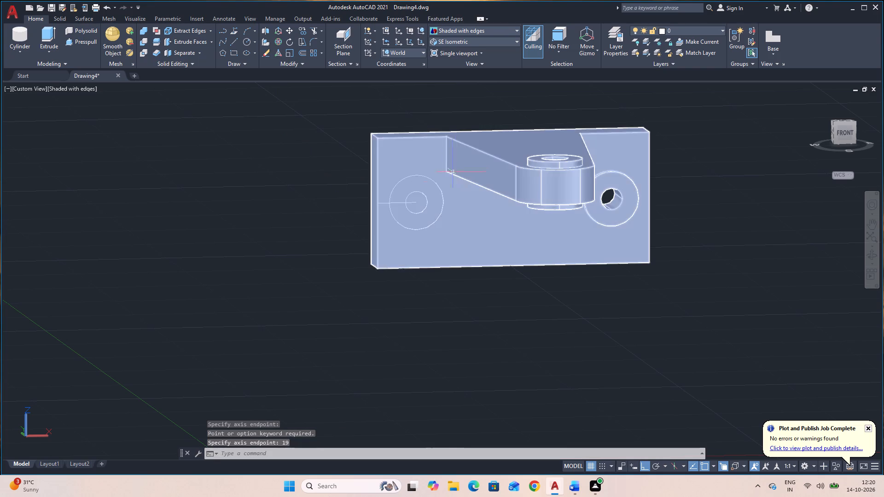
Move the diameter 25 and radius 5 cylinders together 3 units forward out of the plate's front face.
click(414, 186)
click(421, 213)
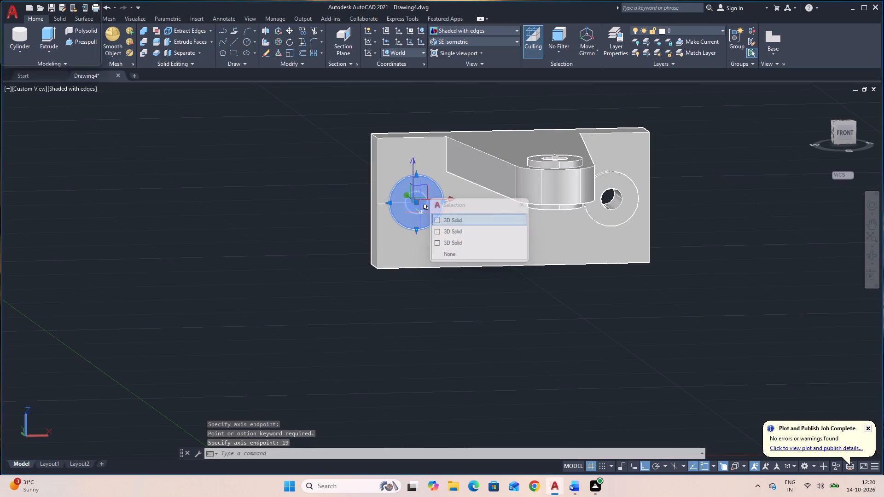
text(M)
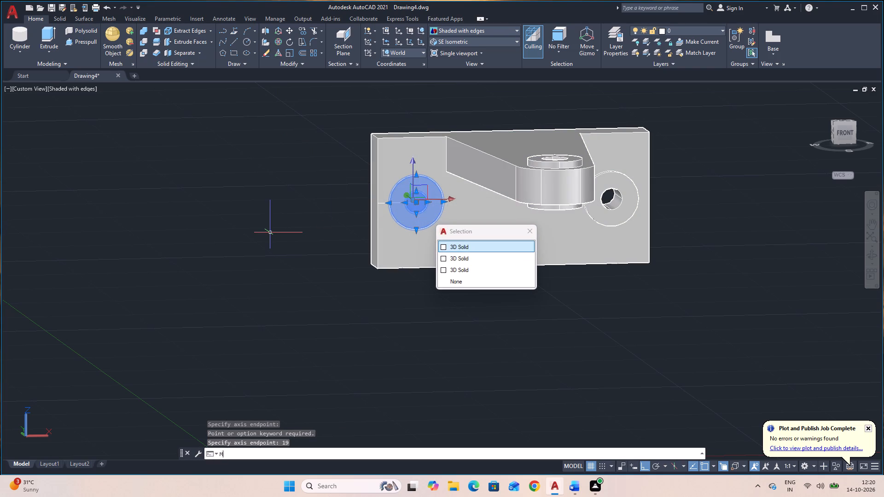
key(space)
key(space)
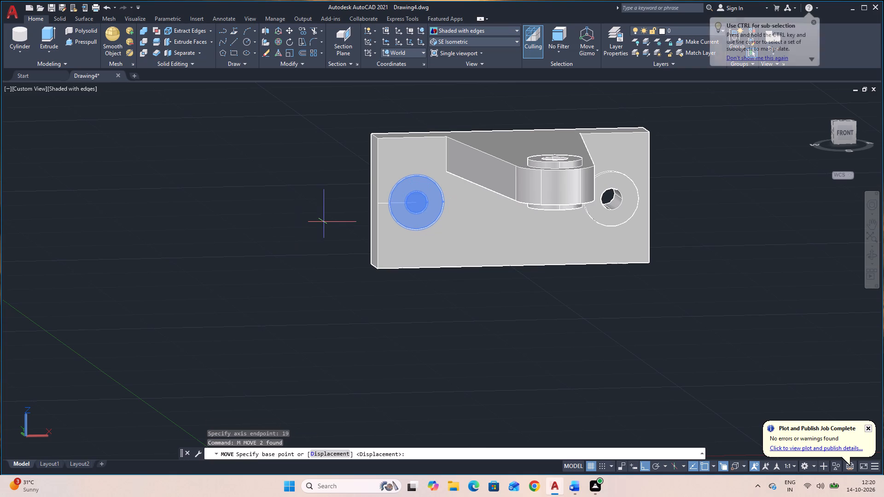
click(419, 203)
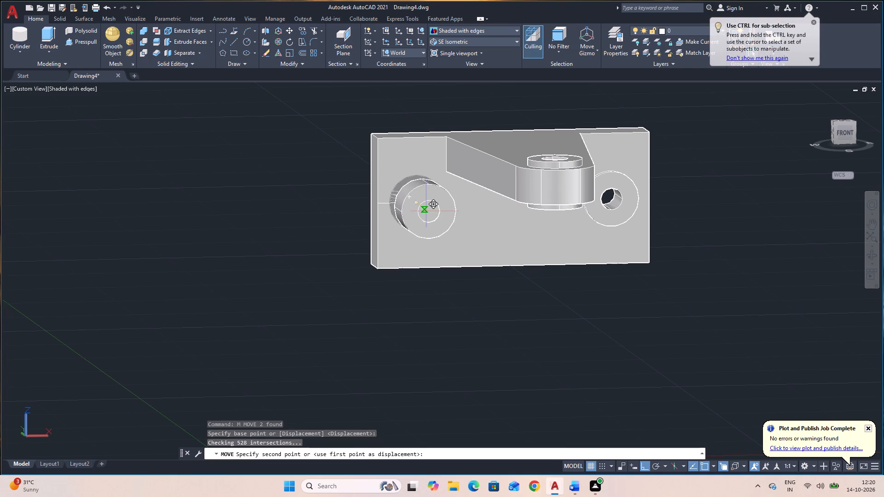
key(3)
key(Return)
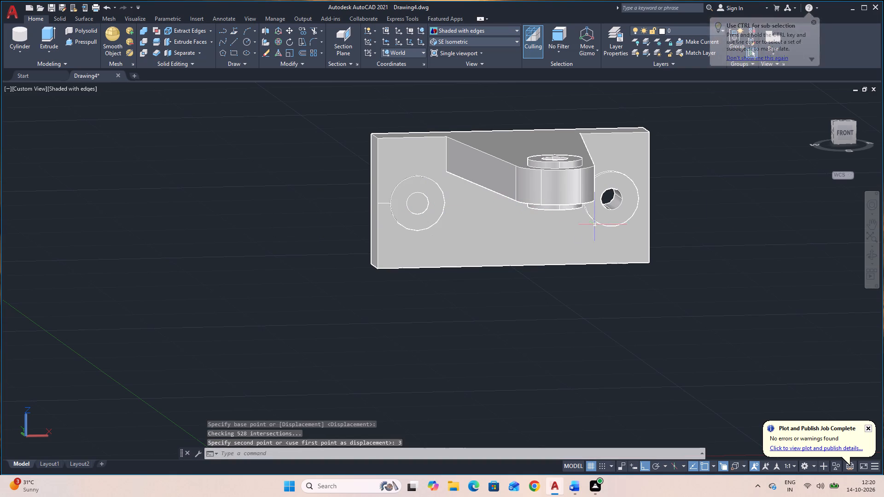
Subtract the radius 5 cylinder from the bracket body and the diameter 25 cylinder, combining them into one bored solid.
click(870, 257)
drag(724, 294, 750, 317)
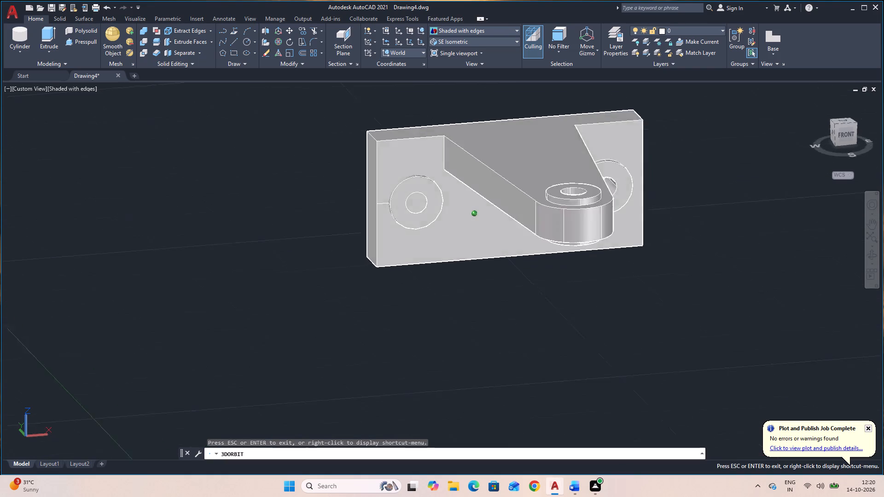
drag(750, 317, 779, 326)
drag(503, 327, 678, 308)
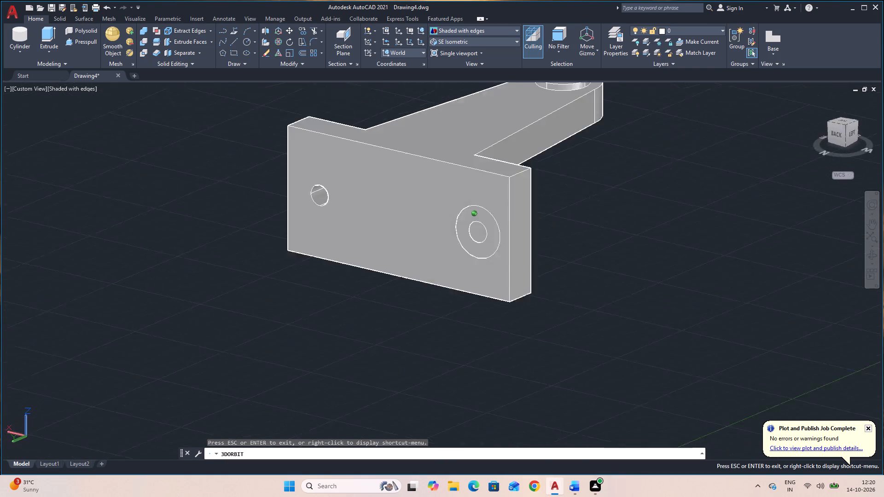
drag(678, 308, 477, 277)
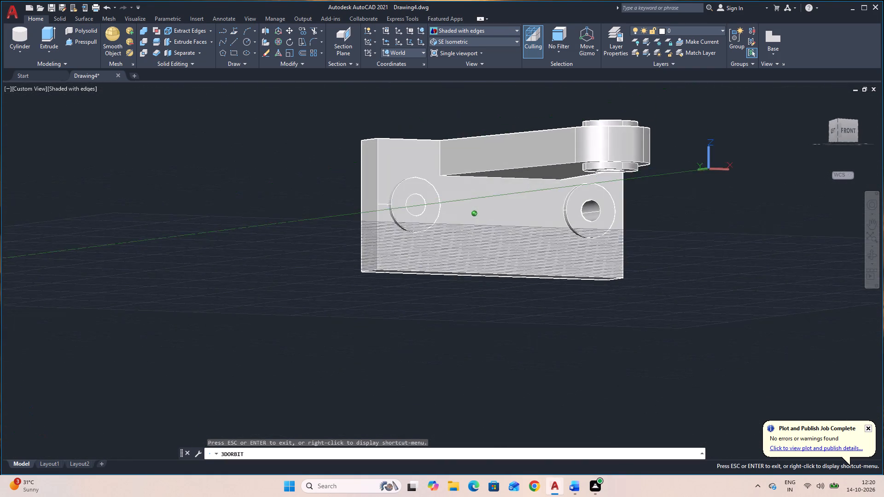
drag(477, 277, 428, 298)
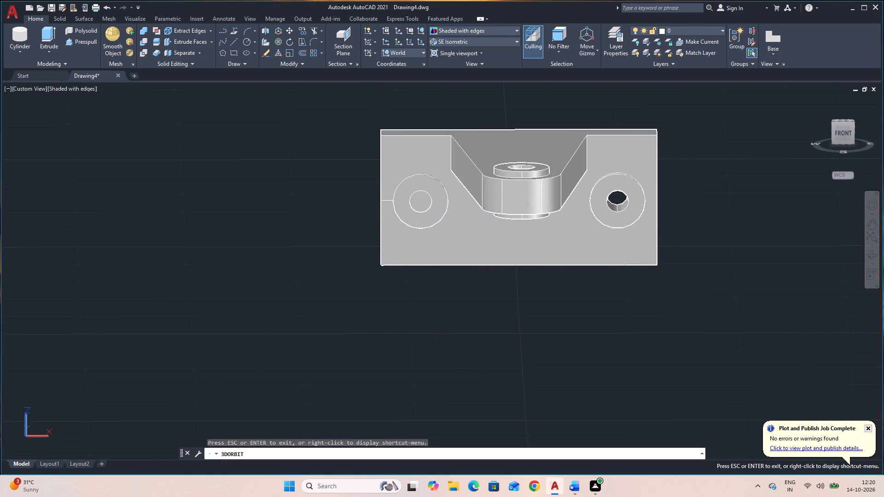
key(Escape)
text(SU)
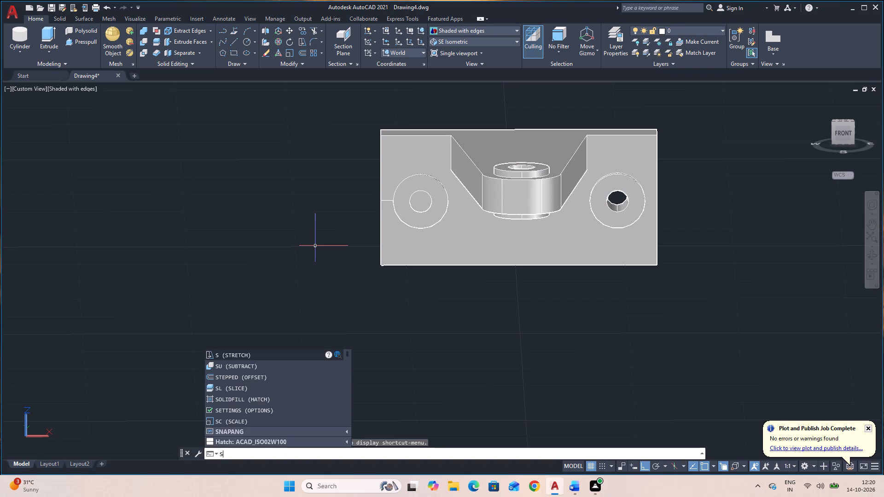
key(space)
click(471, 244)
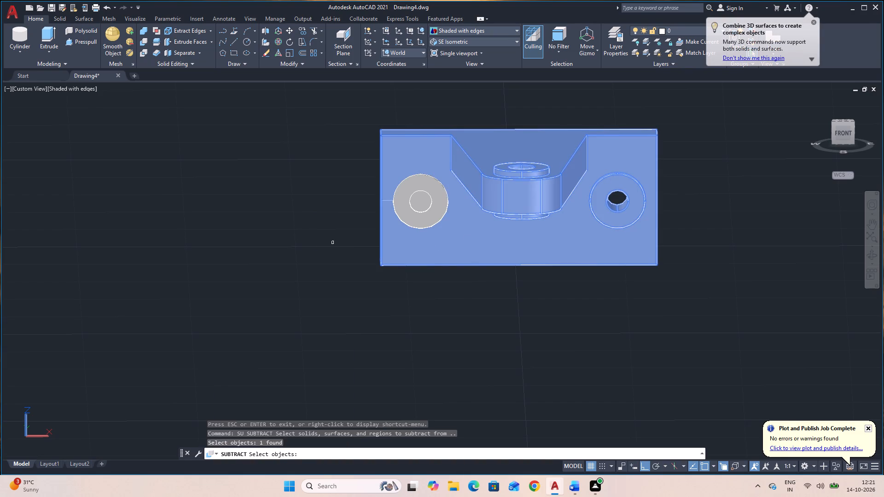
click(425, 222)
key(space)
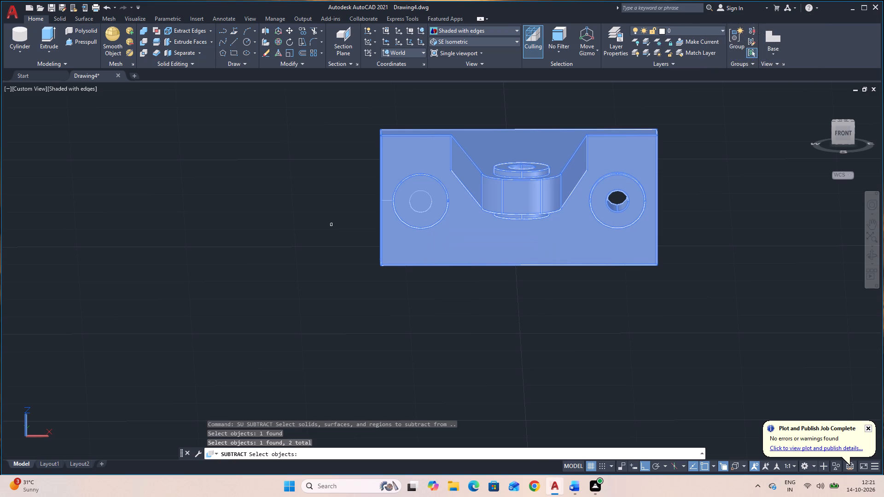
key(space)
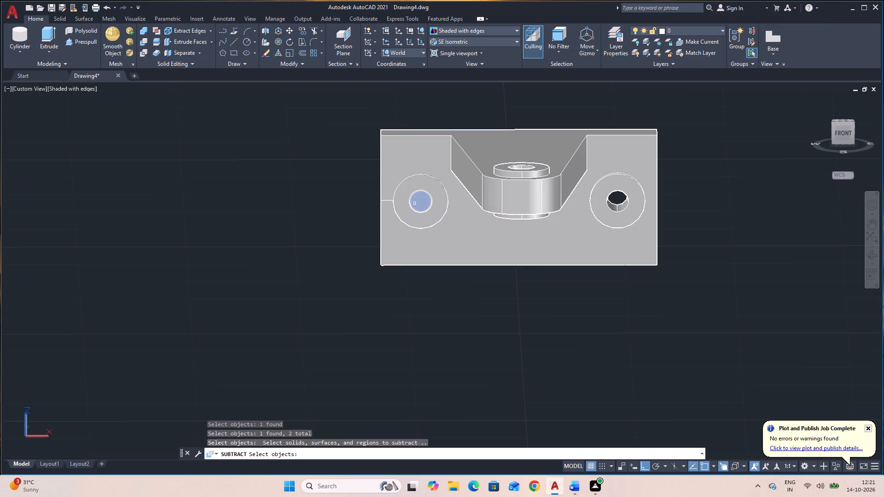
click(416, 204)
key(space)
key(space)
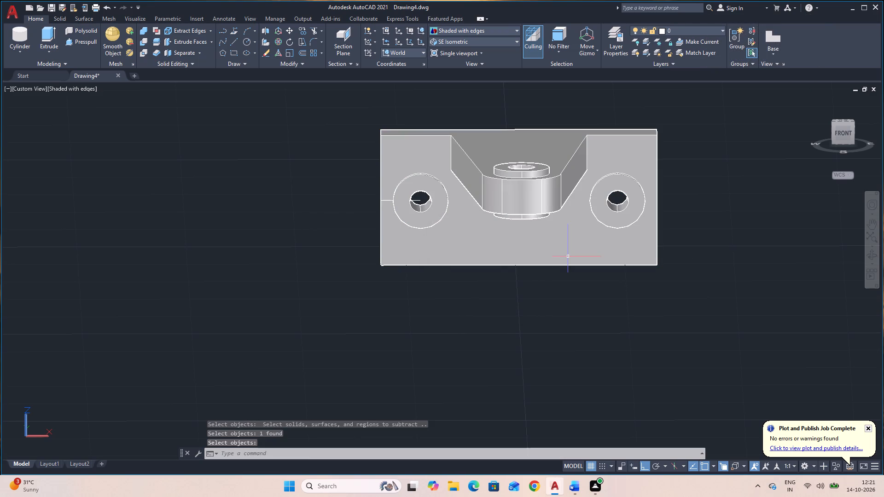
Delete the leftover guide line running from the plate's edge to the centre of the new bore.
click(422, 200)
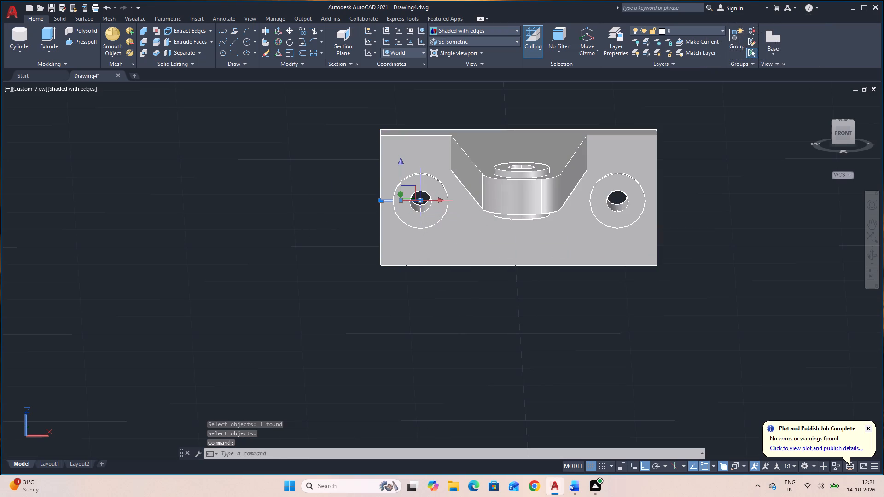
key(Delete)
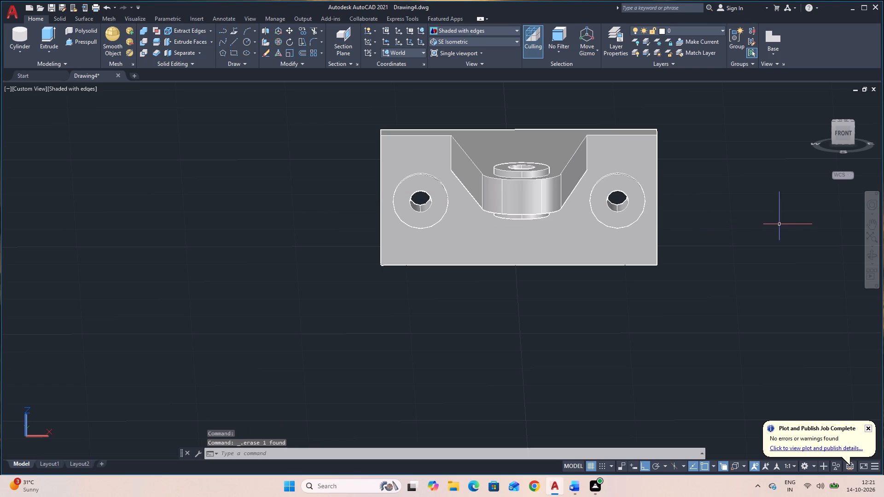
Draw a recess outline on the plate's end face, starting 10 above the lower rear corner: 3 inward, 40 up, 3 back out.
click(868, 257)
drag(827, 267, 710, 254)
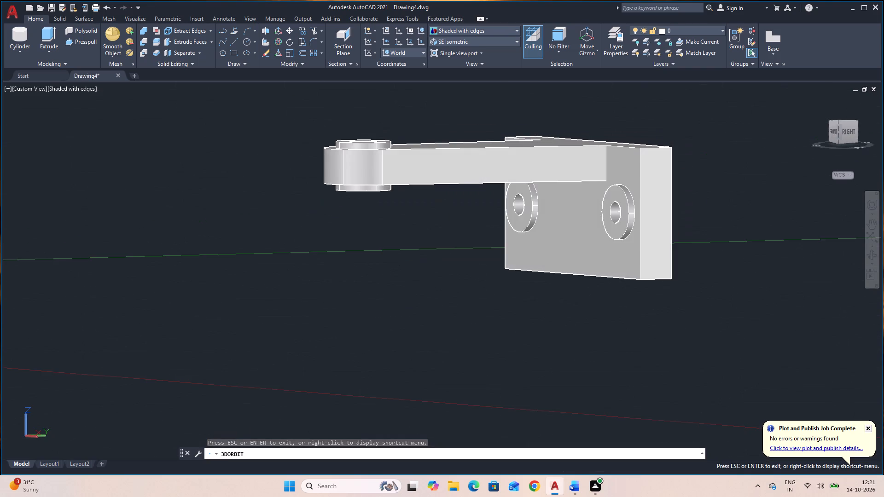
drag(705, 252, 693, 259)
click(682, 263)
key(Escape)
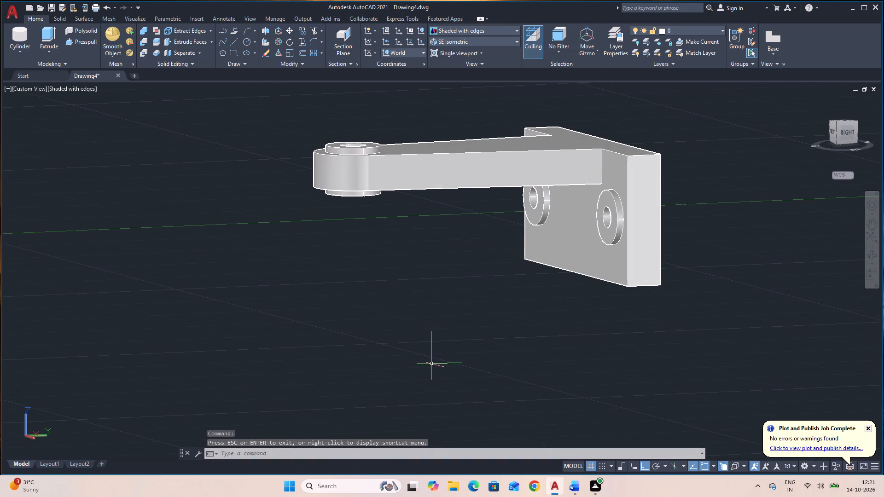
key(l)
key(space)
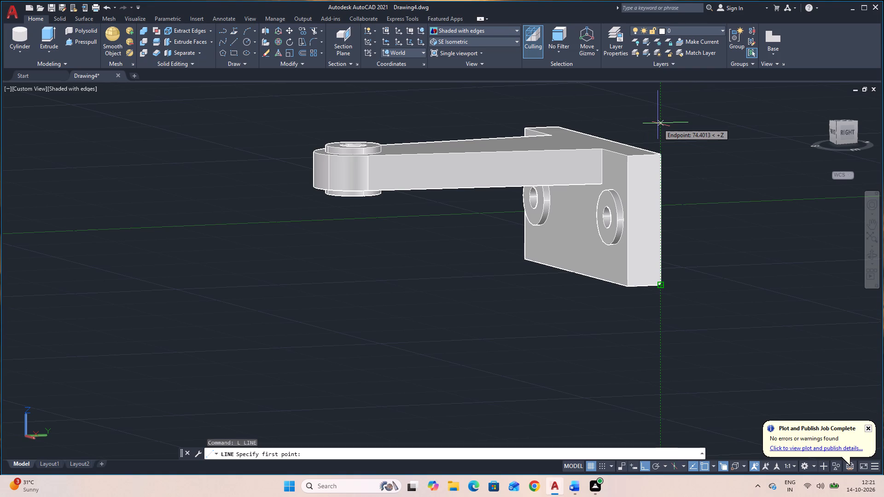
text(10)
key(Return)
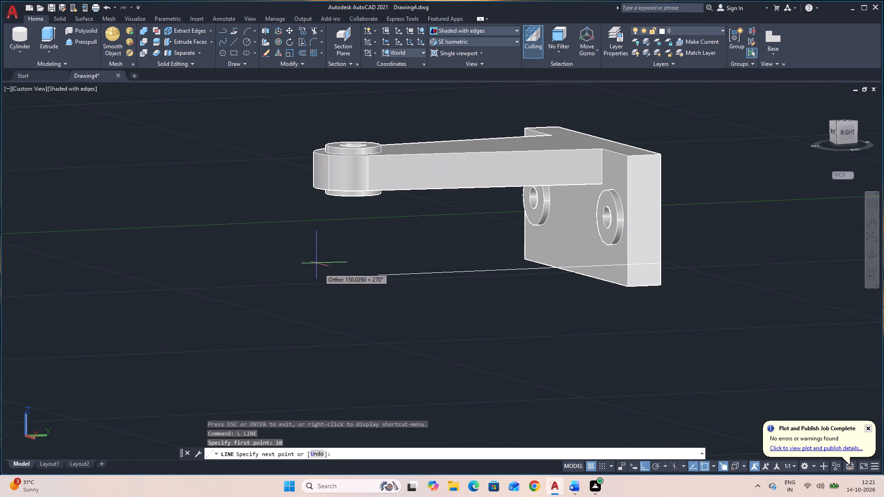
key(3)
key(Return)
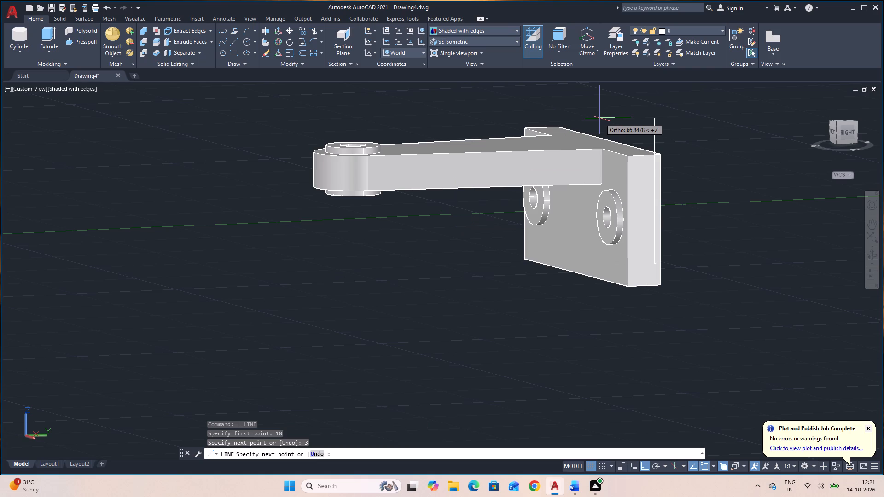
text(40)
key(Return)
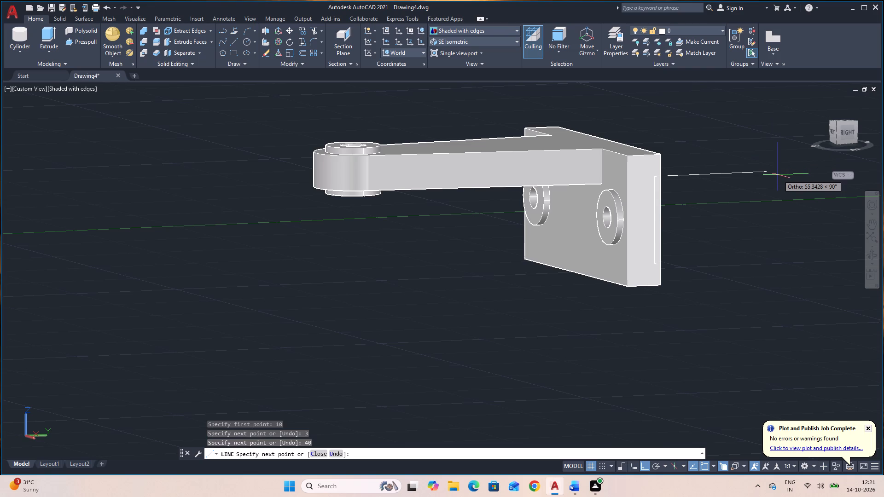
key(3)
key(Return)
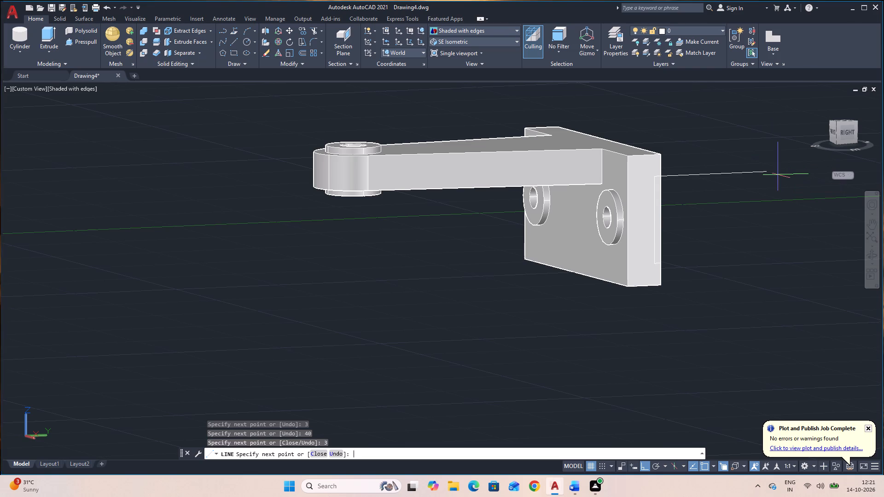
key(Escape)
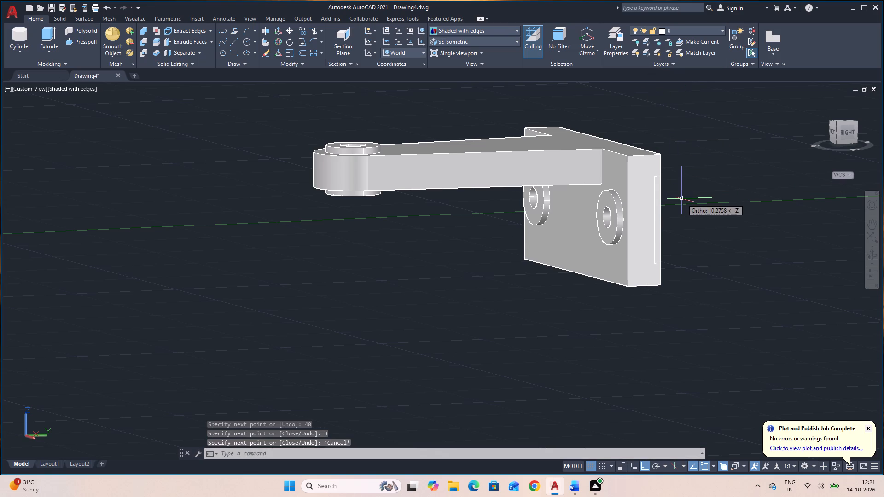
Presspull the 3 by 40 outlined area along the plate's length to cut a recess in its rear face.
click(81, 39)
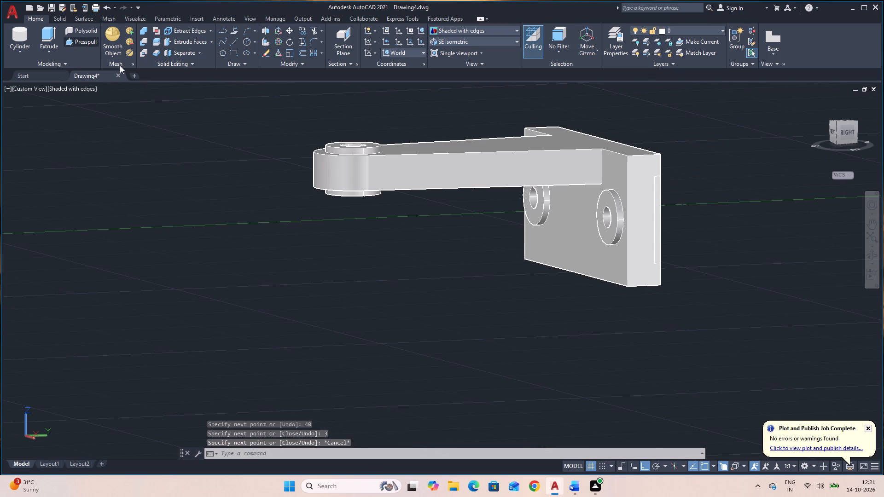
scroll(709, 251, up, 1)
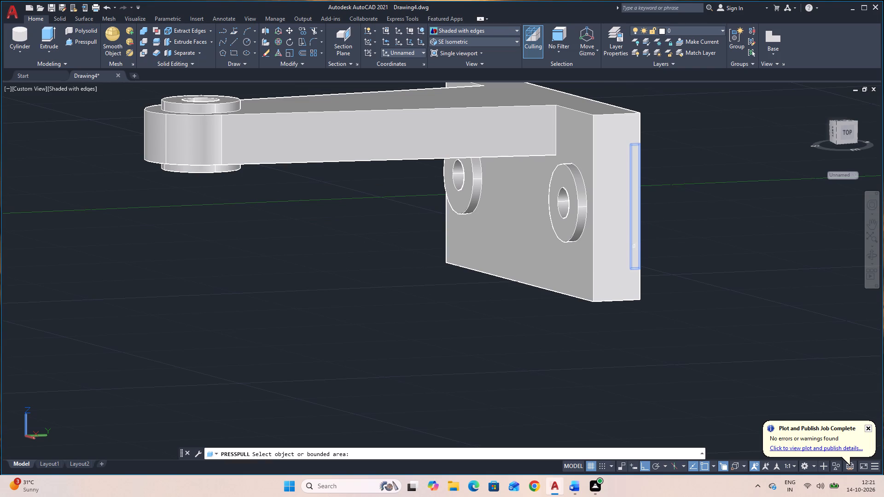
click(634, 247)
click(350, 231)
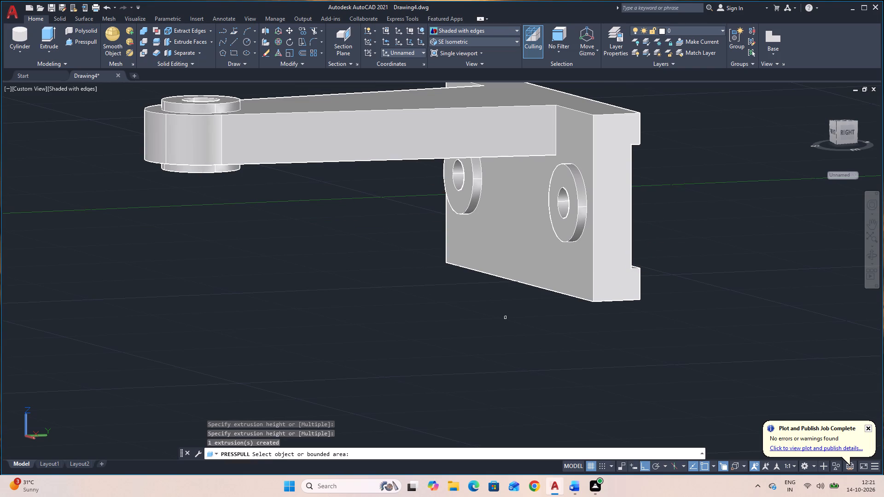
key(Escape)
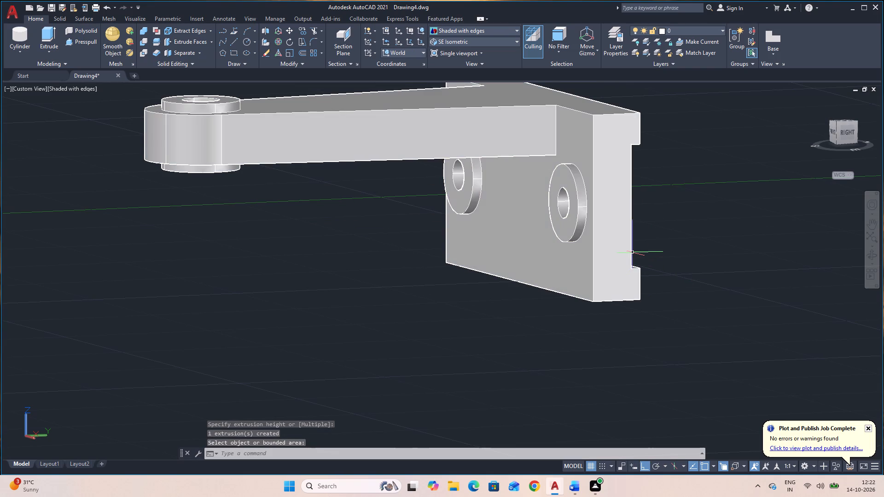
Delete the three leftover outline lines at the end of the rear recess.
click(632, 253)
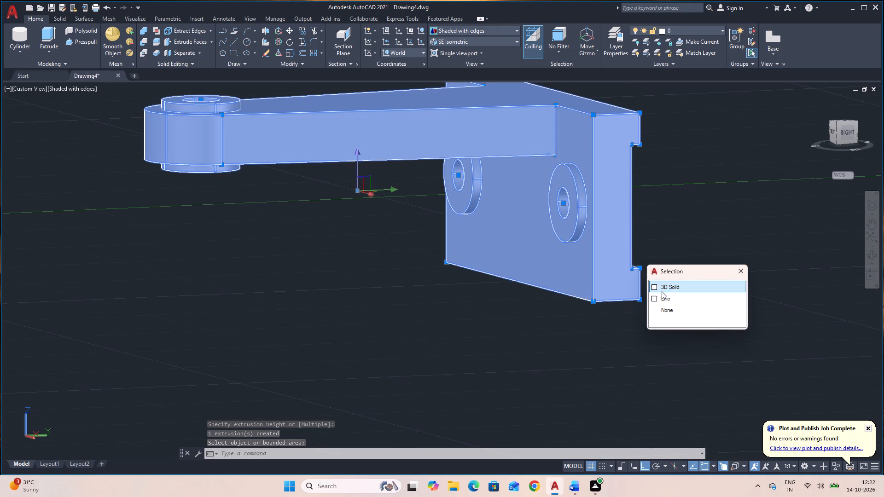
click(663, 296)
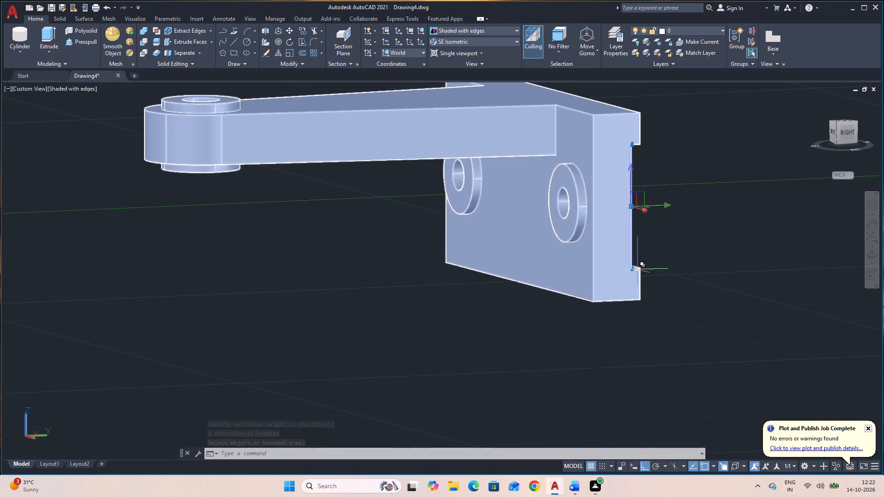
click(638, 270)
click(664, 311)
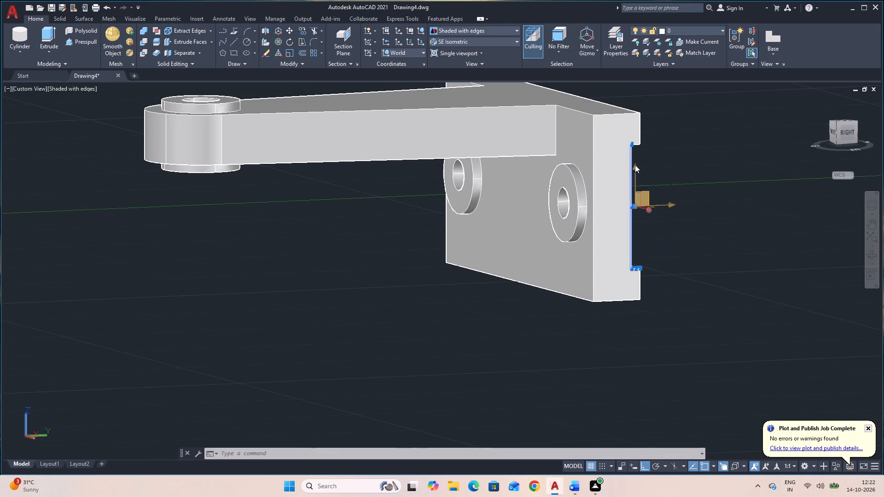
click(638, 144)
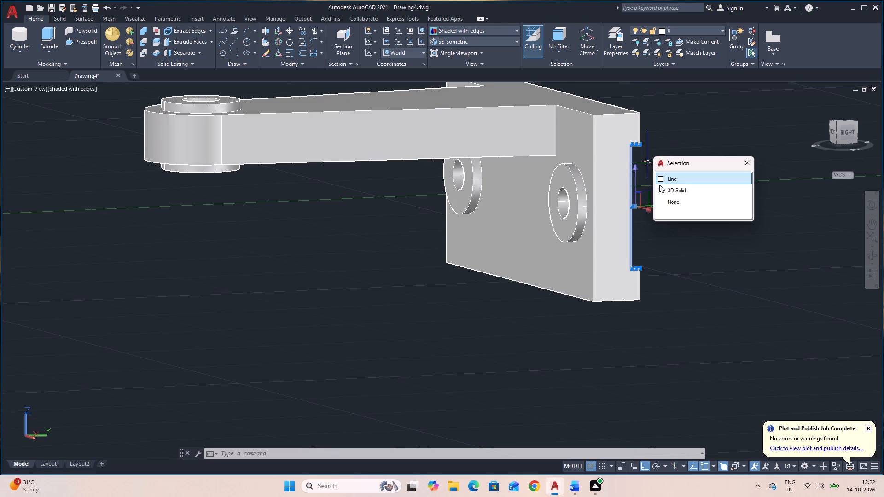
click(663, 181)
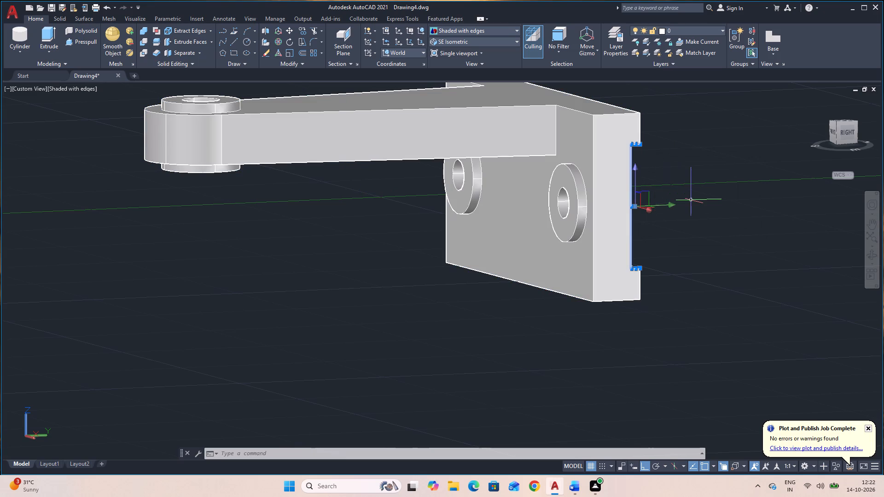
key(Delete)
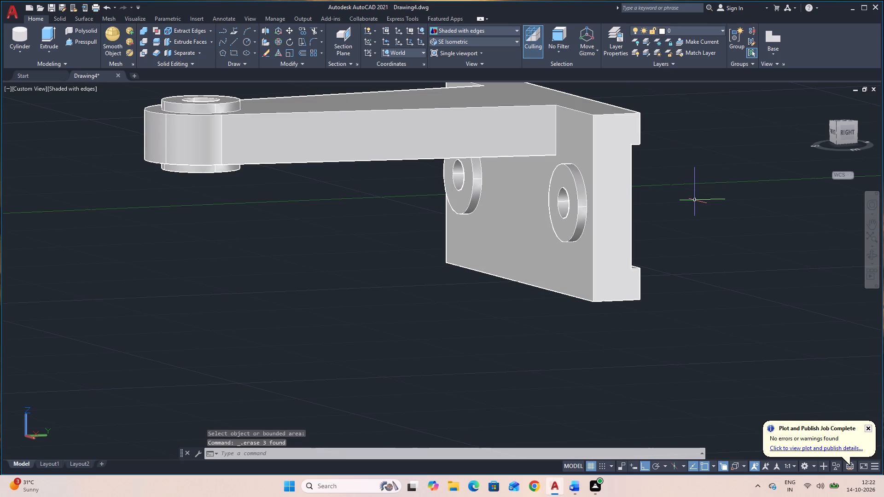
Examine the bracket from its end and front to check the plate, bosses, rear recess and arm.
click(868, 255)
drag(679, 405, 715, 395)
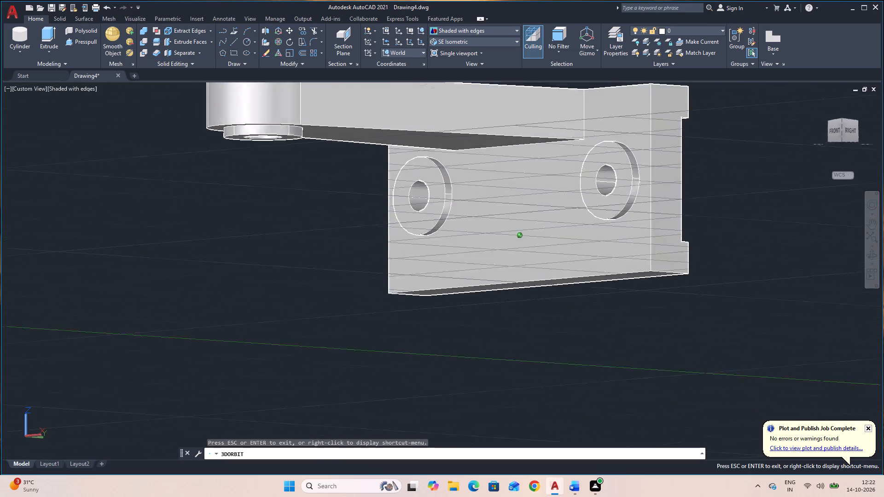
drag(715, 395, 746, 399)
drag(650, 395, 658, 397)
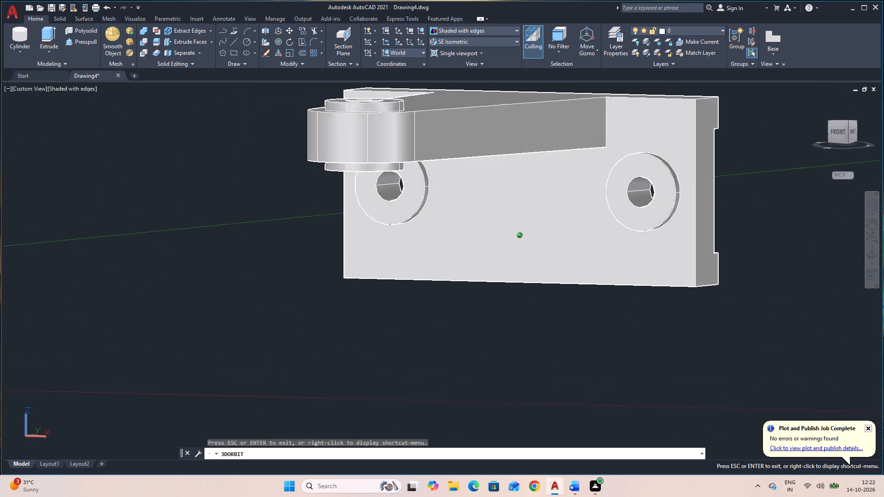
drag(658, 397, 706, 394)
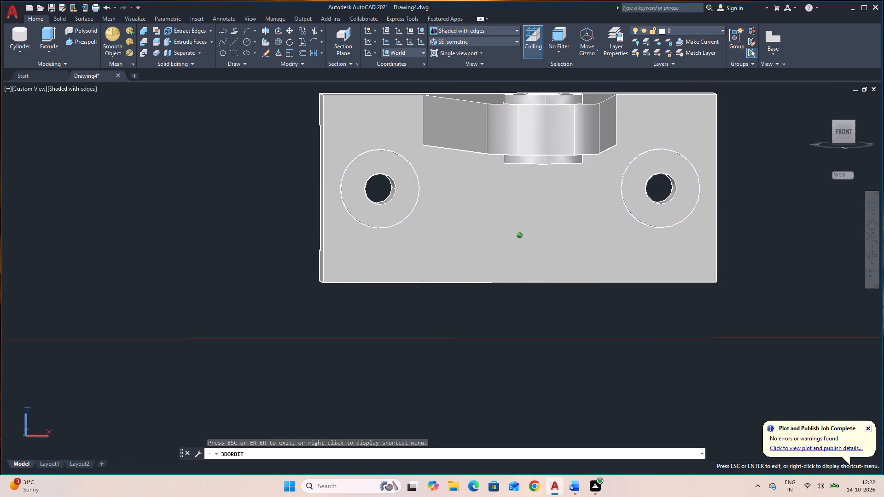
drag(706, 394, 701, 404)
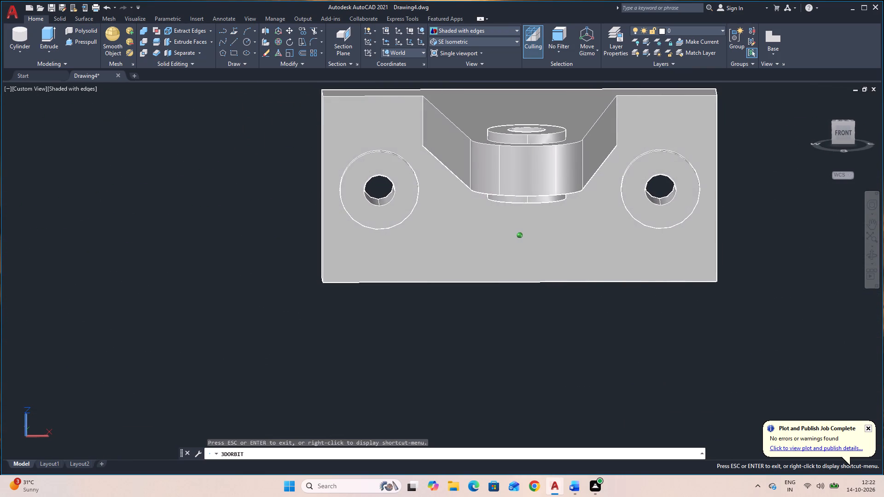
drag(701, 404, 700, 404)
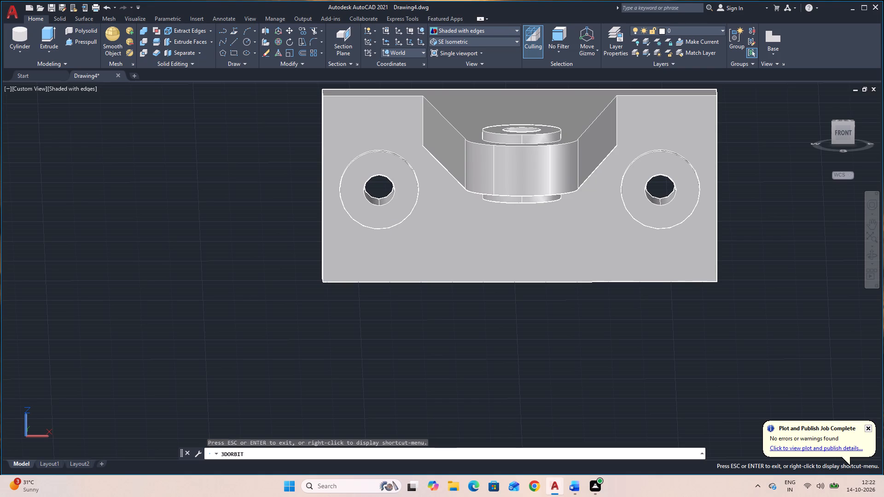
Draw a triangular rib outline from the plate's lower front edge midpoint up to the arm, 63 along its underside, and back to the start.
click(871, 256)
drag(795, 368, 791, 332)
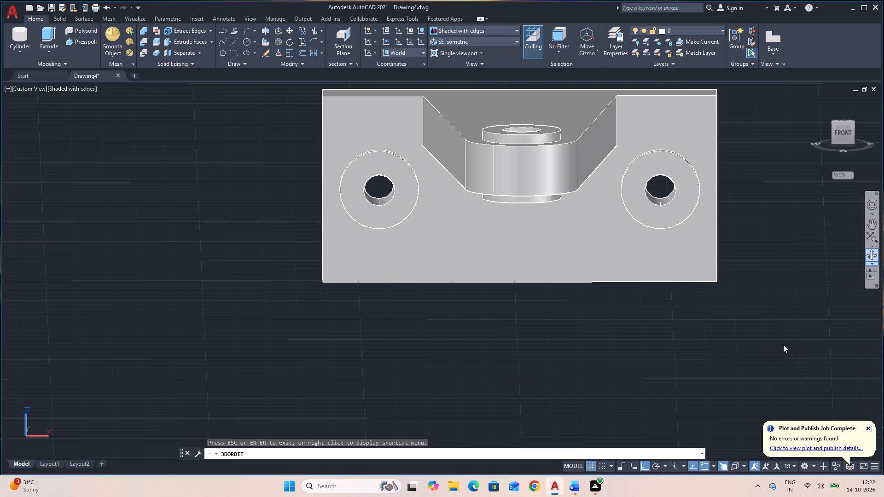
drag(770, 333, 770, 301)
drag(785, 306, 820, 326)
drag(772, 338, 772, 333)
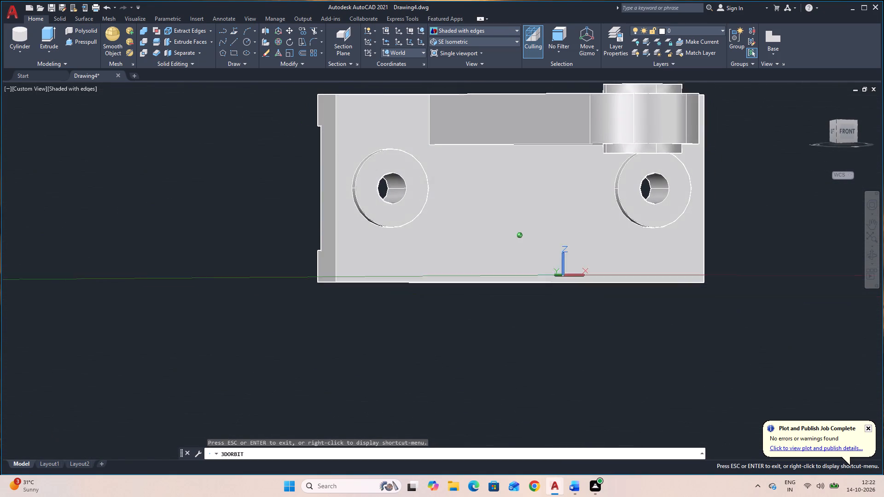
drag(772, 333, 785, 321)
drag(571, 366, 564, 347)
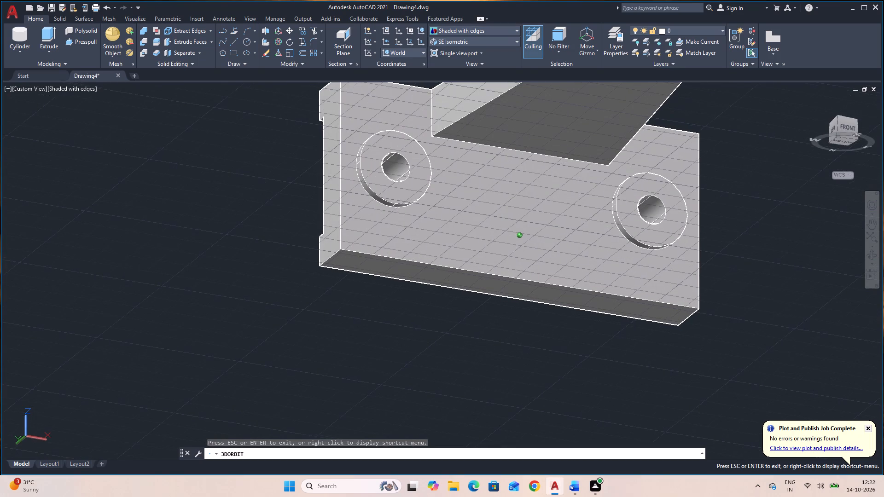
key(Escape)
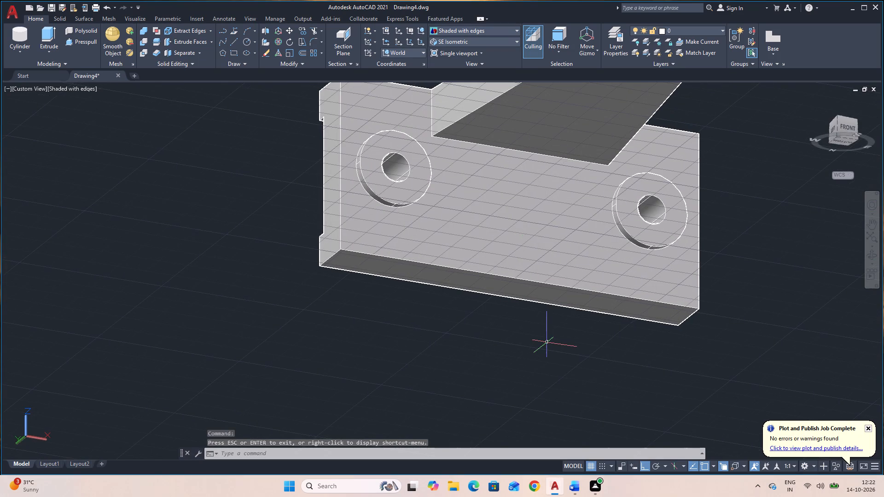
text(L)
key(space)
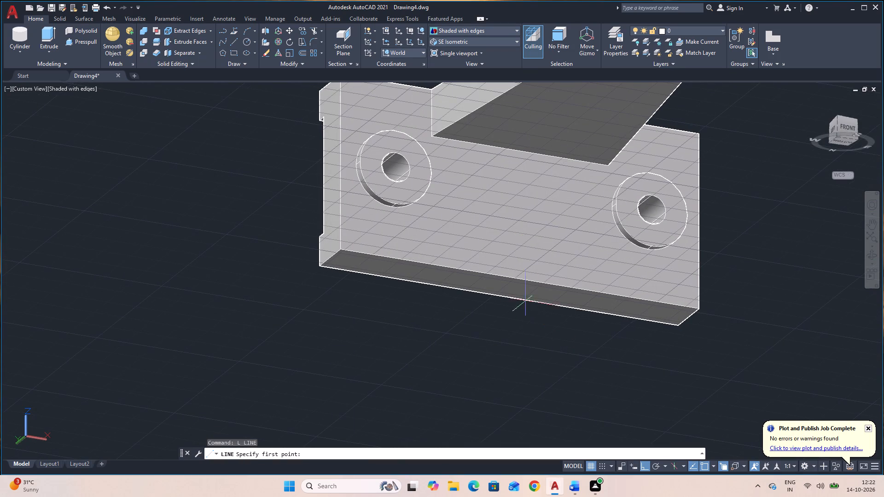
click(520, 278)
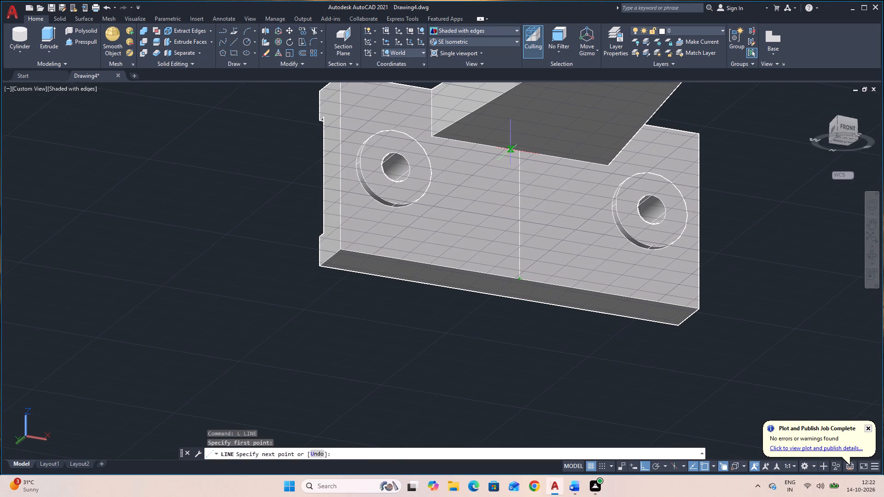
click(519, 150)
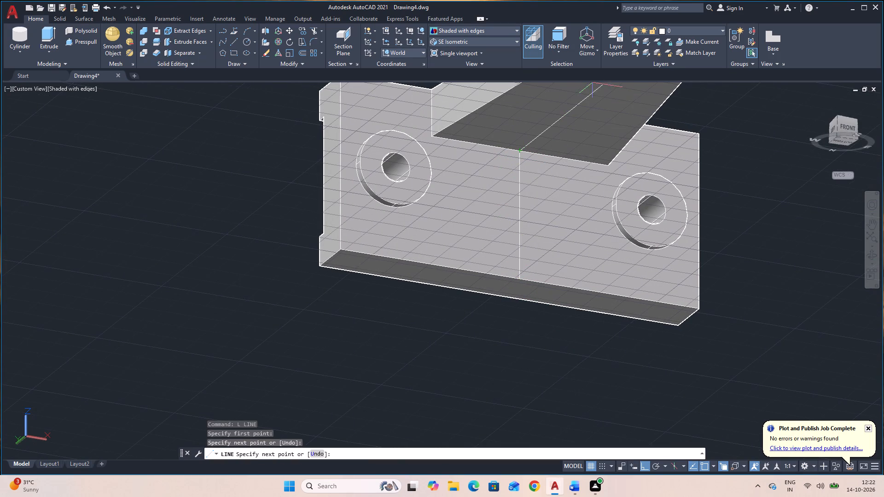
scroll(606, 96, down, 2)
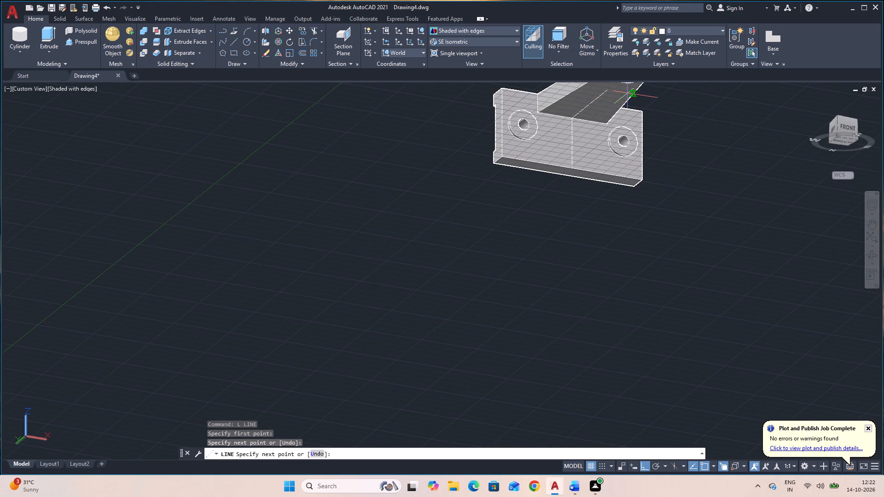
text(63)
key(Return)
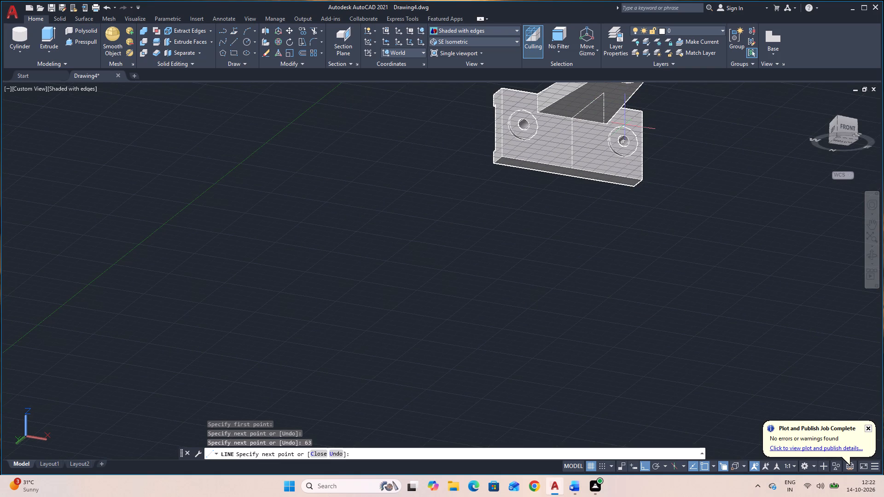
click(573, 166)
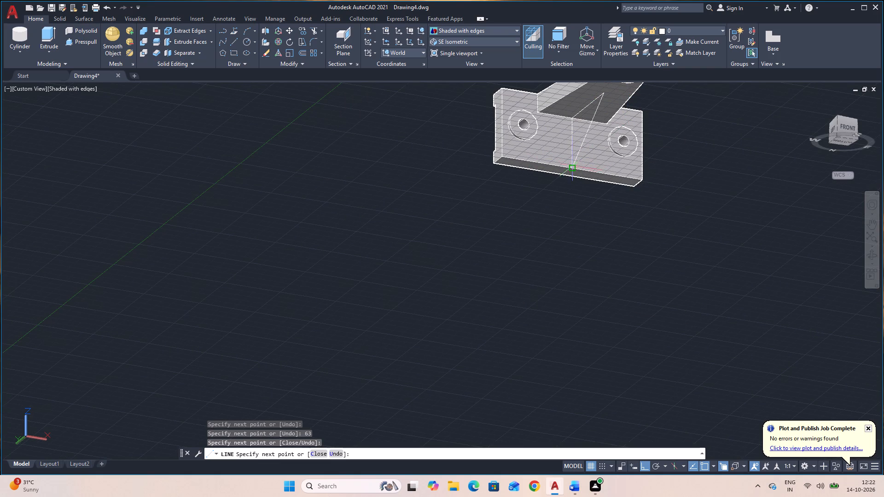
key(Escape)
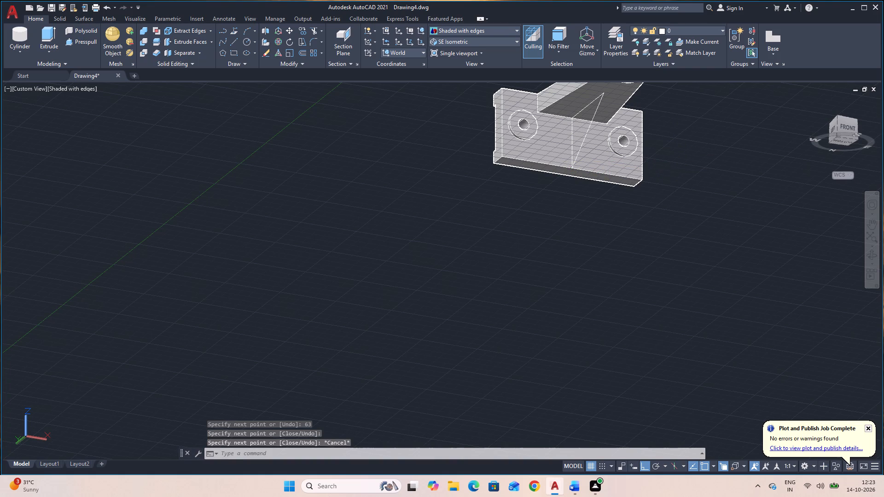
Move the three rib outline lines from the plate's lower edge midpoint to empty space beside the bracket.
click(873, 253)
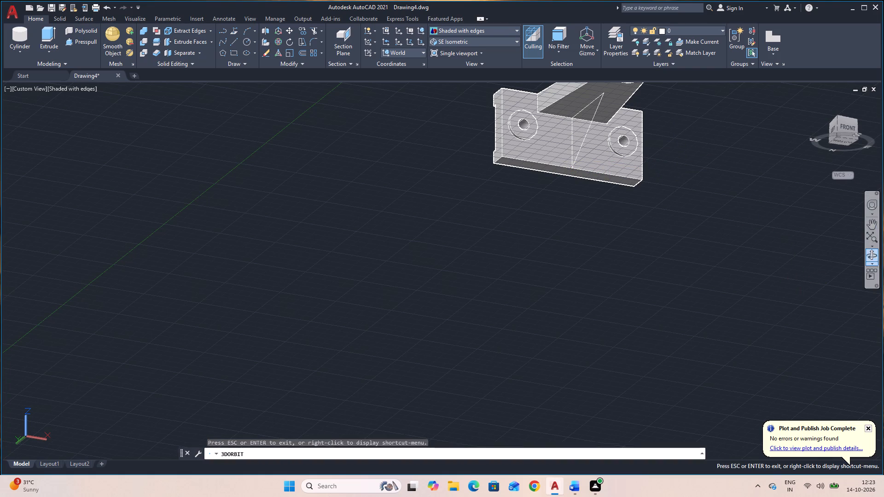
drag(760, 214, 746, 280)
middle_drag(756, 249, 676, 293)
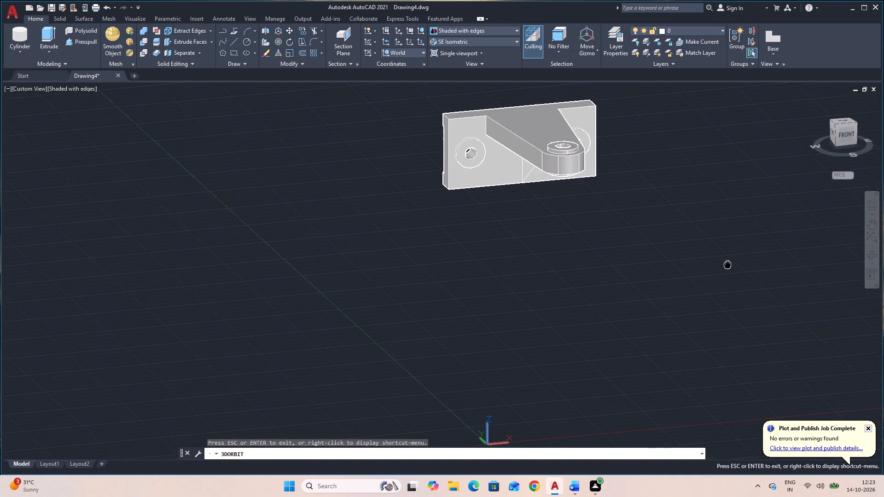
middle_drag(676, 293, 647, 341)
scroll(601, 300, up, 3)
key(Escape)
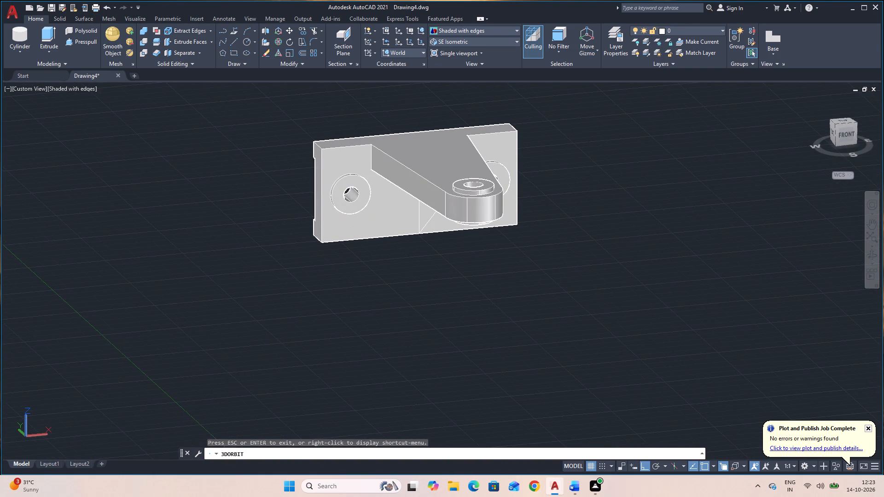
click(875, 254)
drag(663, 301, 666, 248)
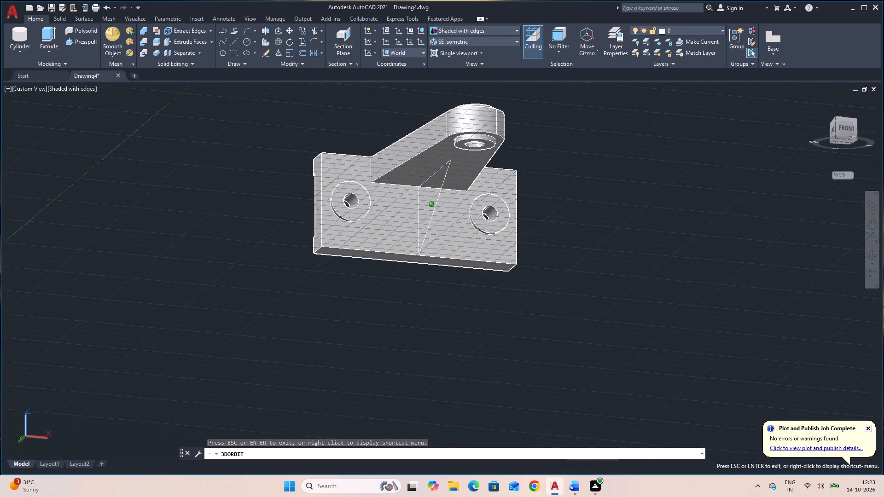
drag(666, 248, 680, 247)
key(Escape)
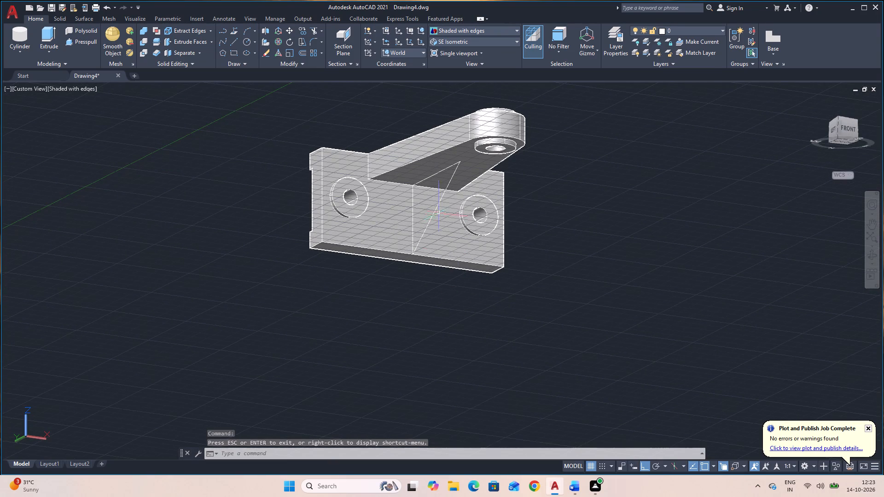
click(437, 208)
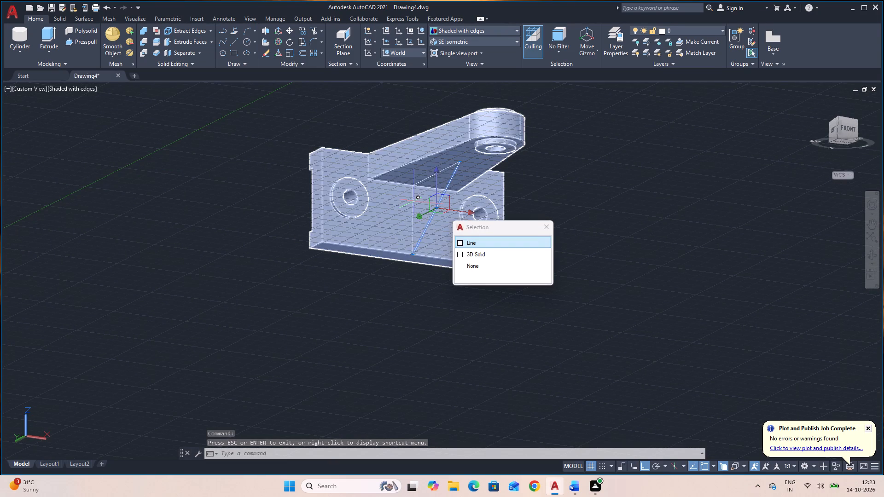
click(414, 201)
click(412, 201)
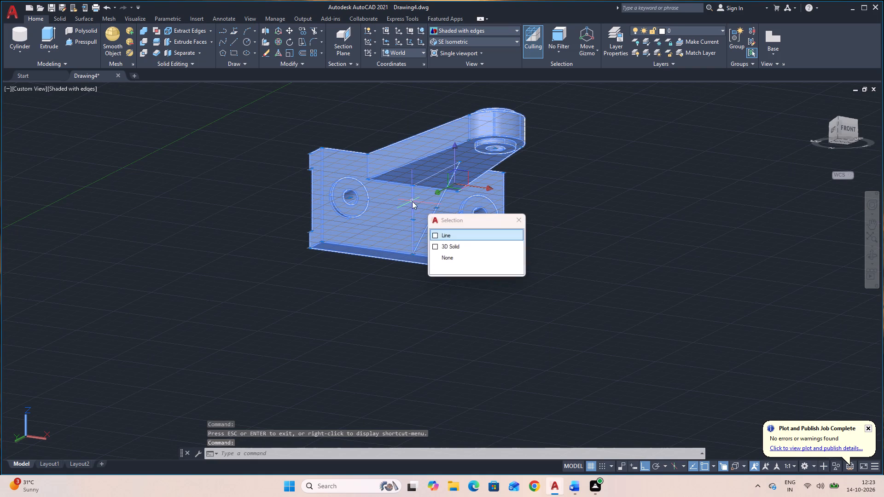
click(447, 237)
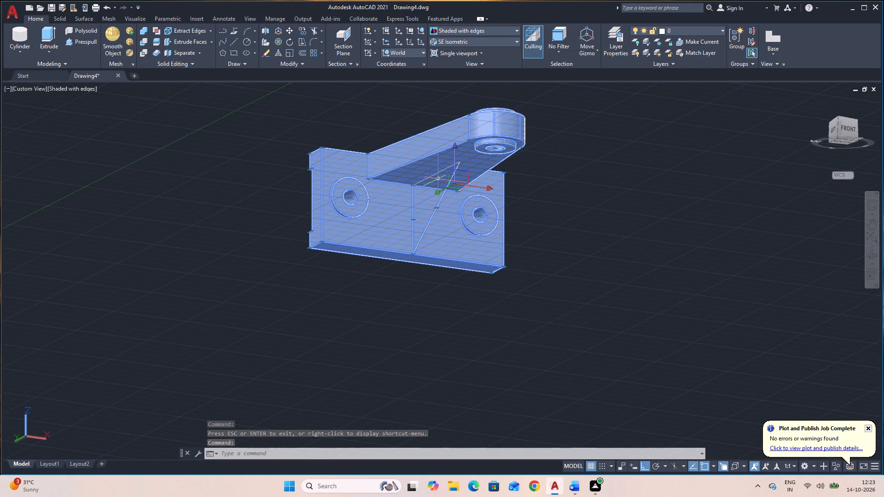
click(436, 174)
click(463, 206)
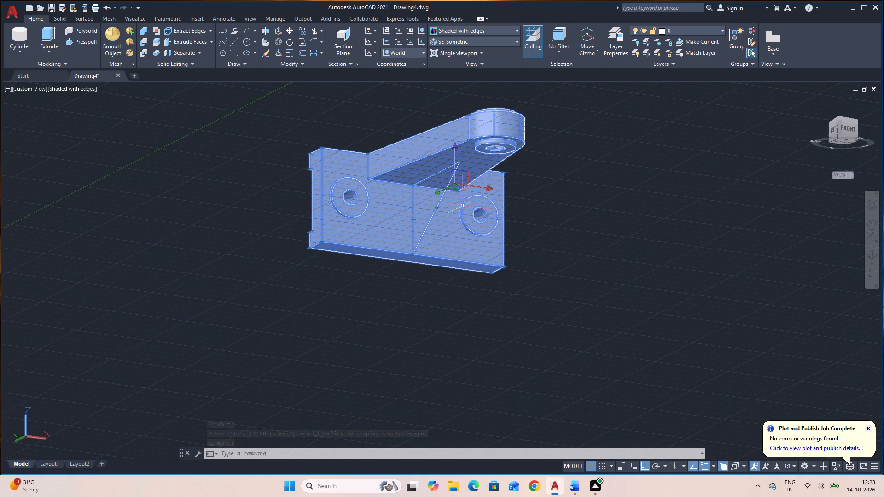
shift+click(389, 246)
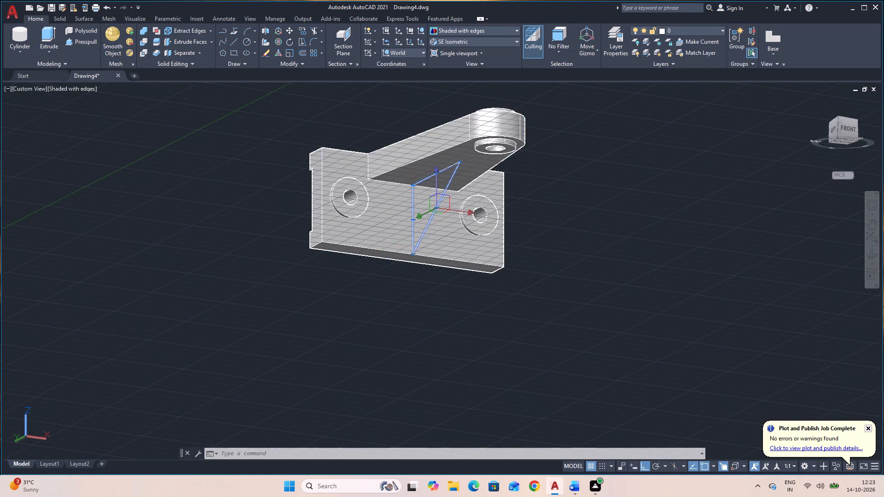
text(M)
key(space)
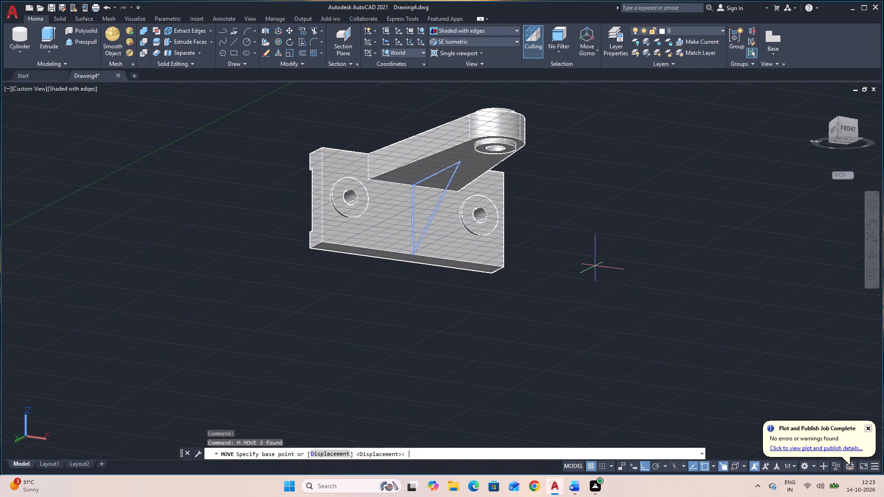
click(414, 254)
click(620, 261)
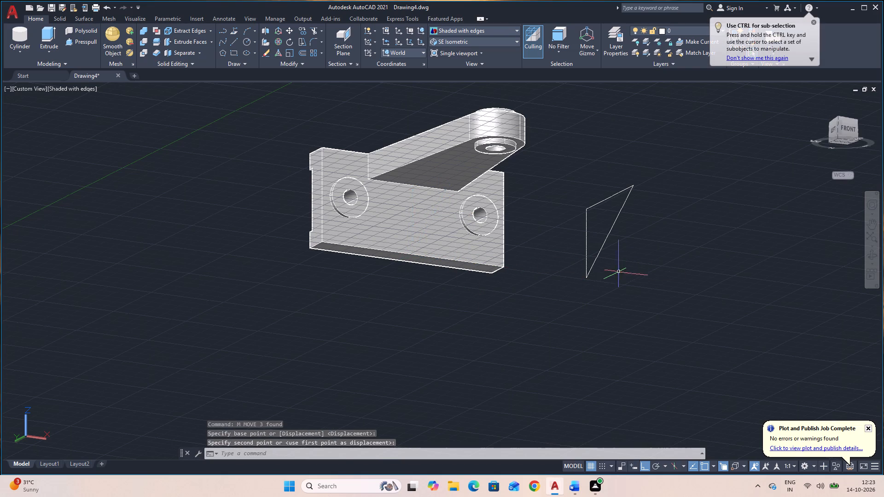
Join the three lines of the moved triangular outline into a single polyline.
click(616, 284)
click(582, 183)
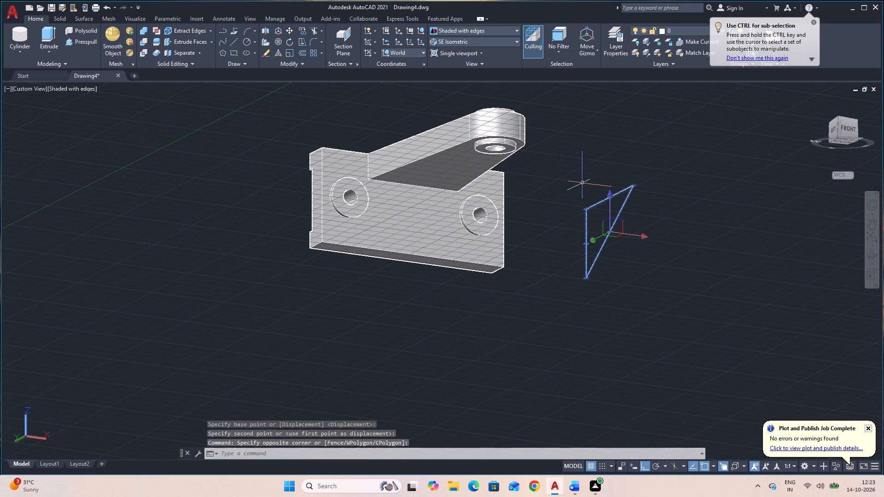
text(J)
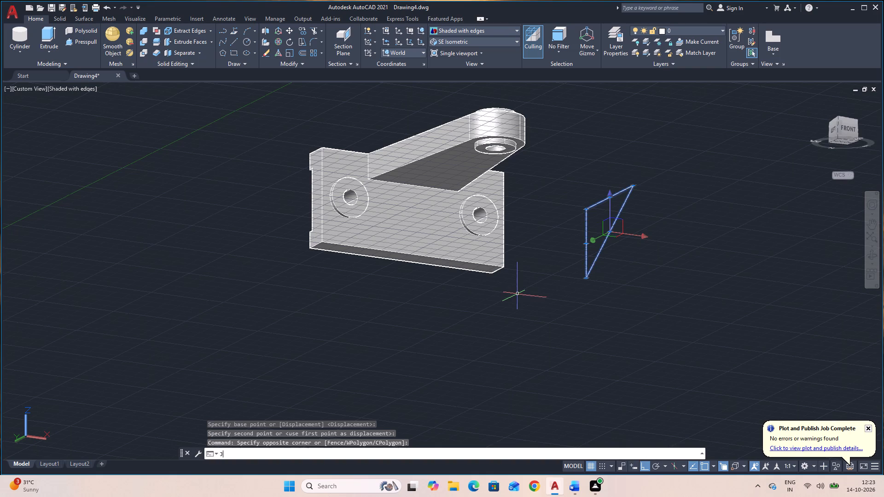
key(space)
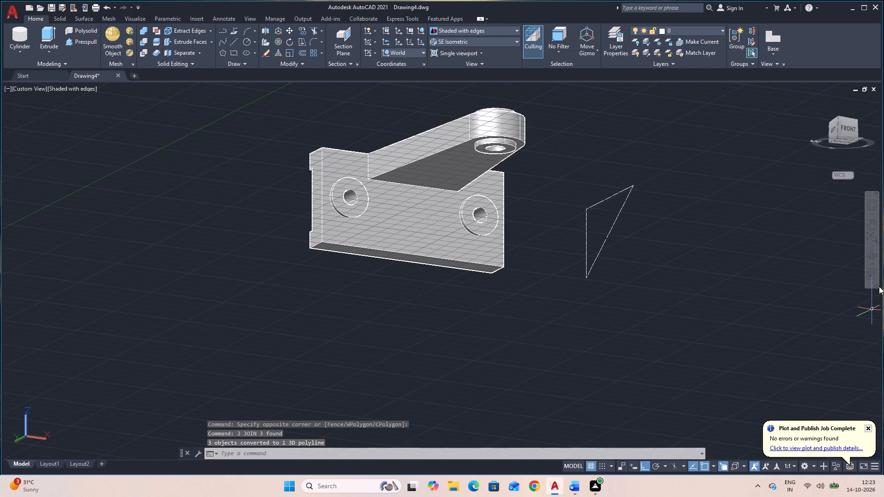
Presspull the joined triangular outline beside the bracket by 12 to make the solid rib.
click(867, 256)
drag(753, 323, 711, 383)
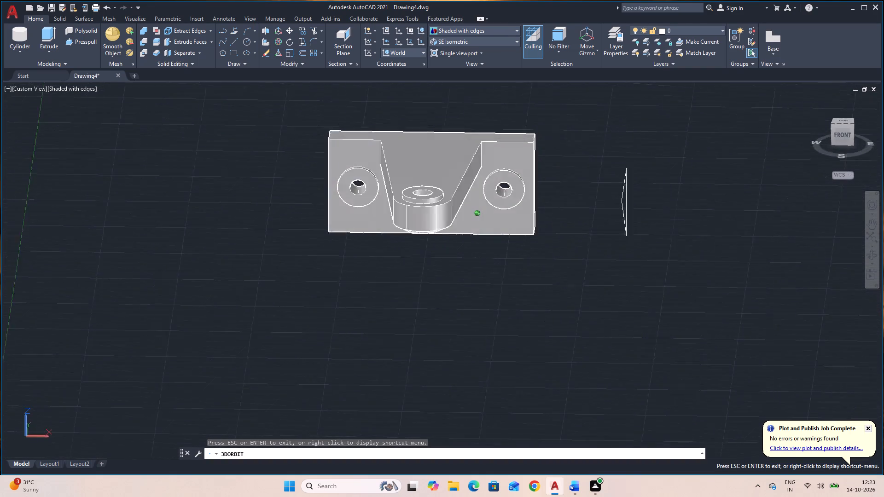
drag(711, 383, 727, 394)
click(94, 40)
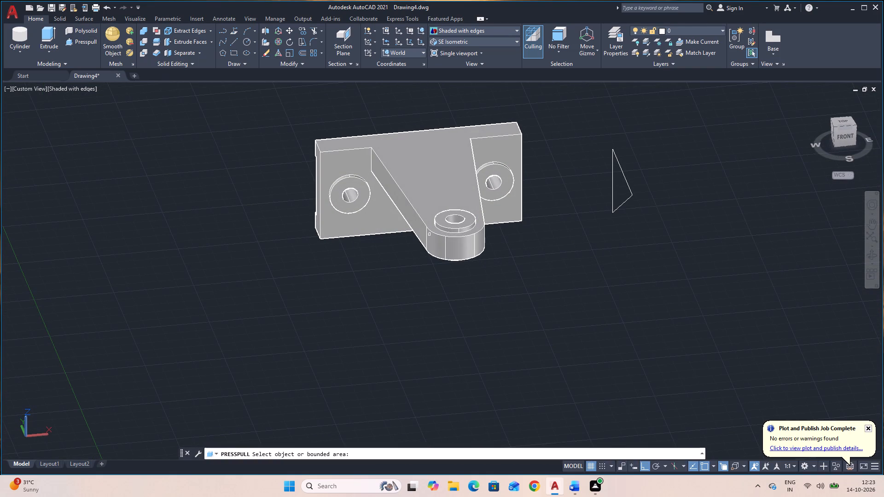
click(626, 185)
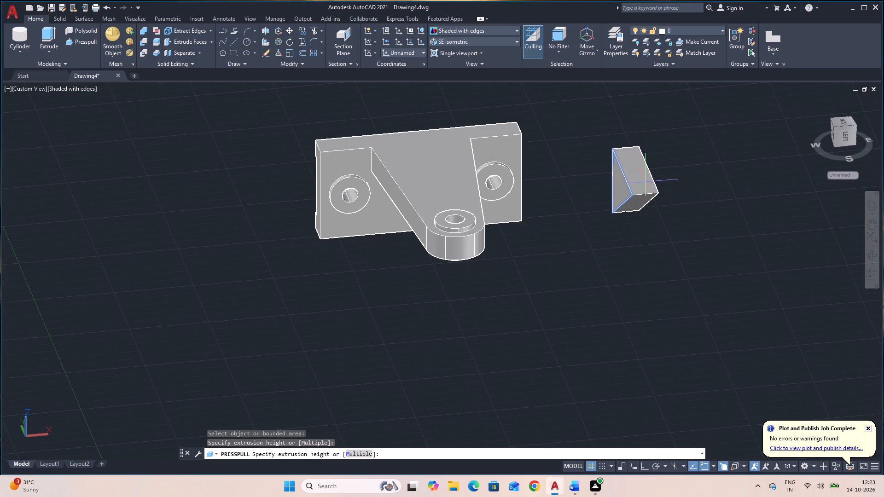
text(12)
key(Return)
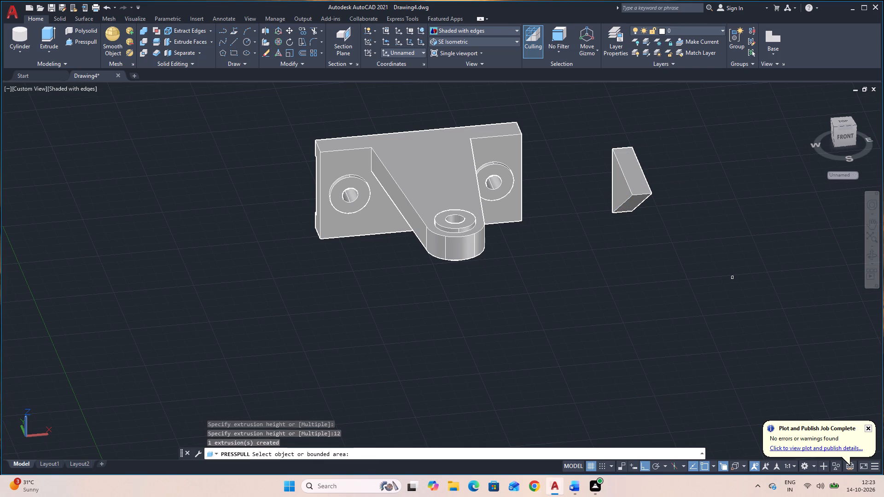
key(Escape)
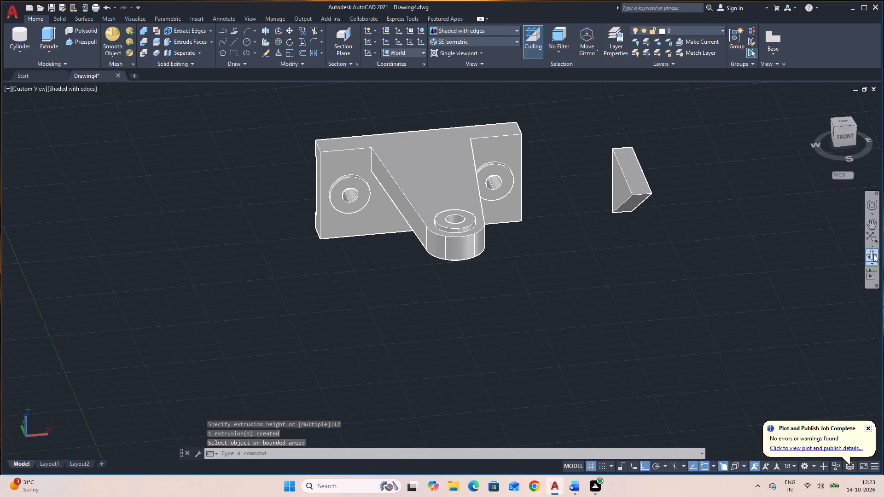
Move the rib solid from its lower edge midpoint to the midpoint of the plate's lower front edge, under the arm.
middle_drag(749, 266, 744, 354)
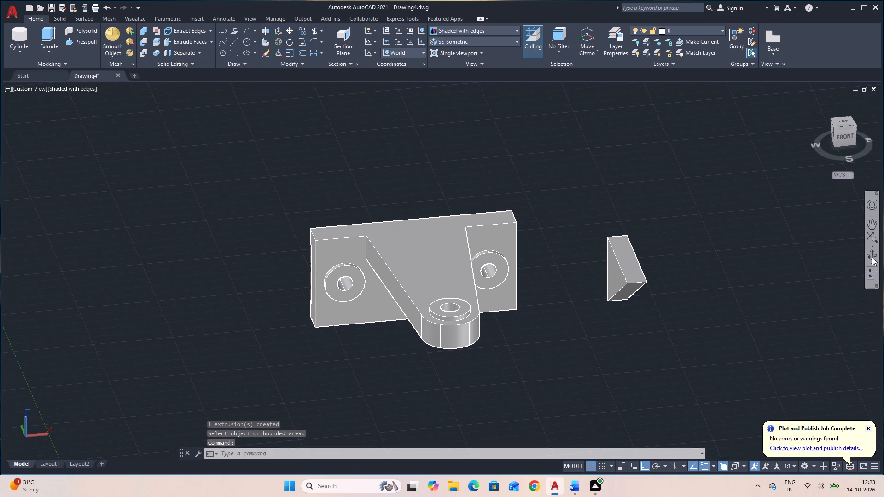
click(873, 257)
drag(797, 349, 785, 283)
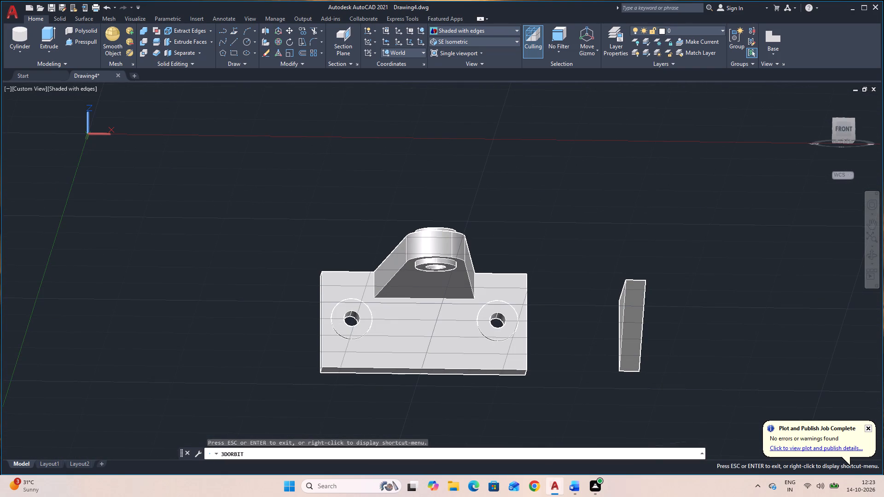
key(Escape)
click(629, 356)
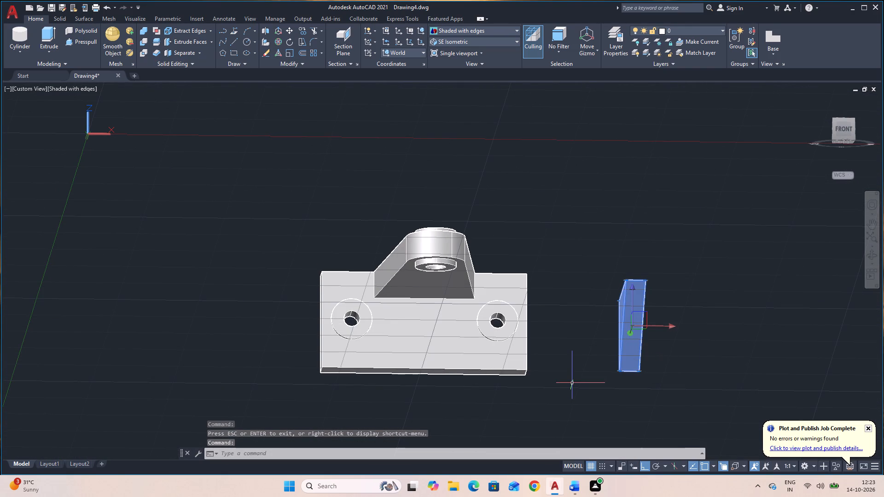
key(m)
key(space)
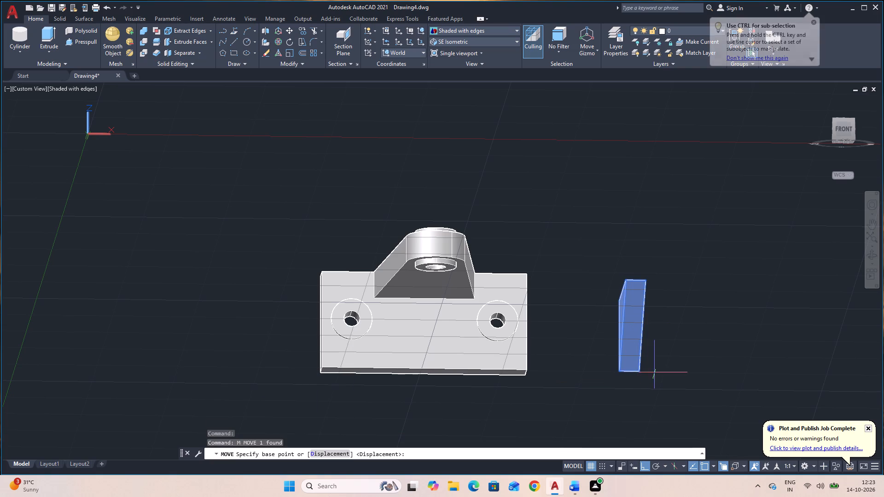
click(630, 374)
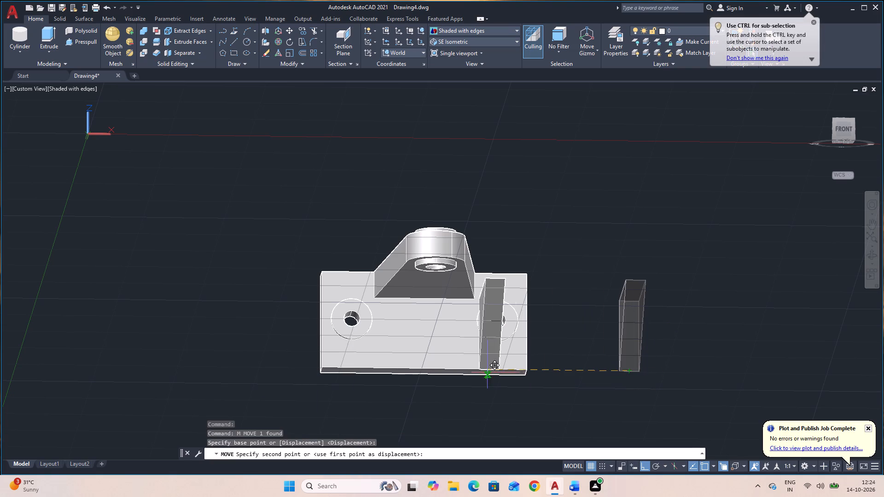
click(422, 370)
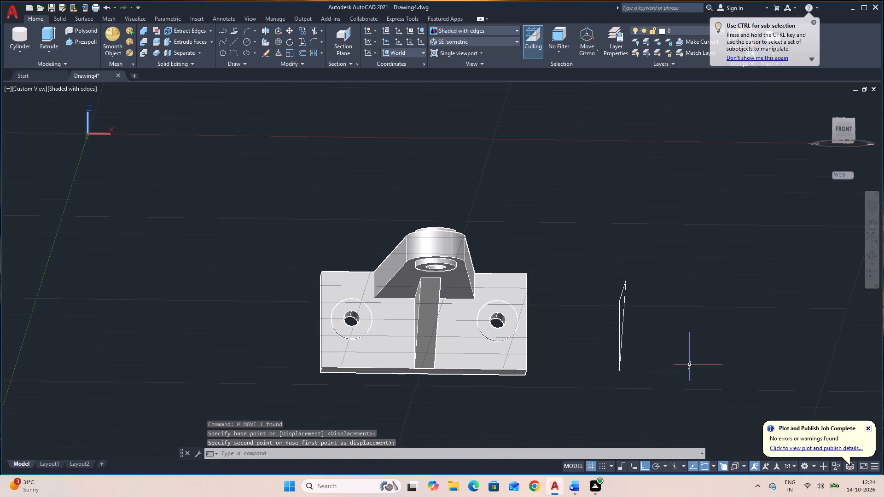
Erase the leftover triangular polyline beside the bracket.
click(654, 365)
click(611, 320)
key(Delete)
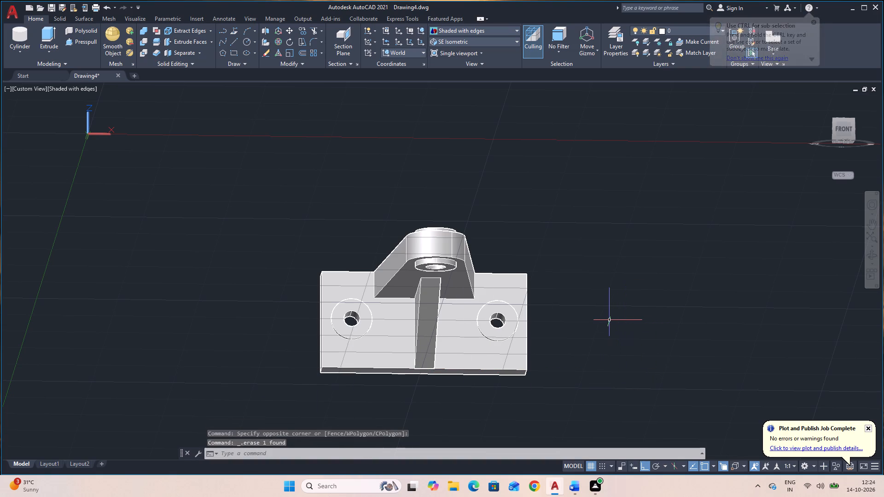
Examine the bracket from below, the side, the front and above to check how the rib fits between plate and arm.
click(875, 256)
drag(638, 380, 622, 367)
click(610, 354)
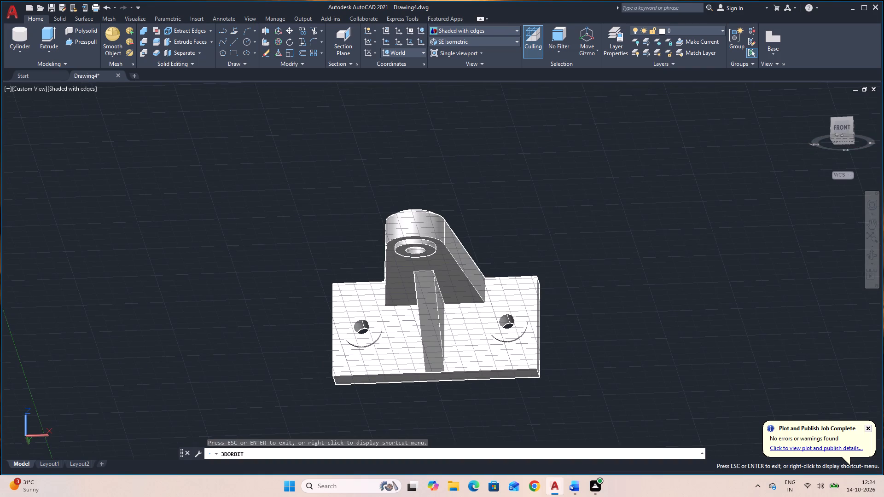
drag(618, 391, 628, 265)
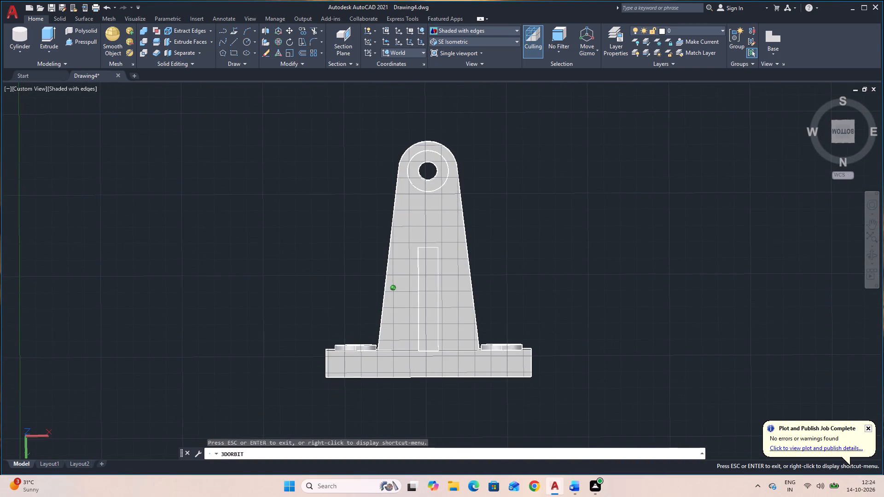
drag(628, 265, 629, 347)
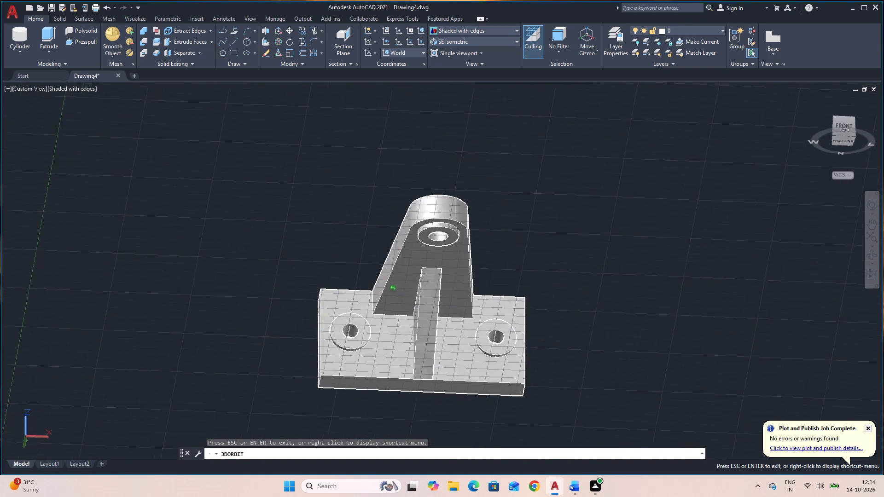
drag(629, 347, 514, 413)
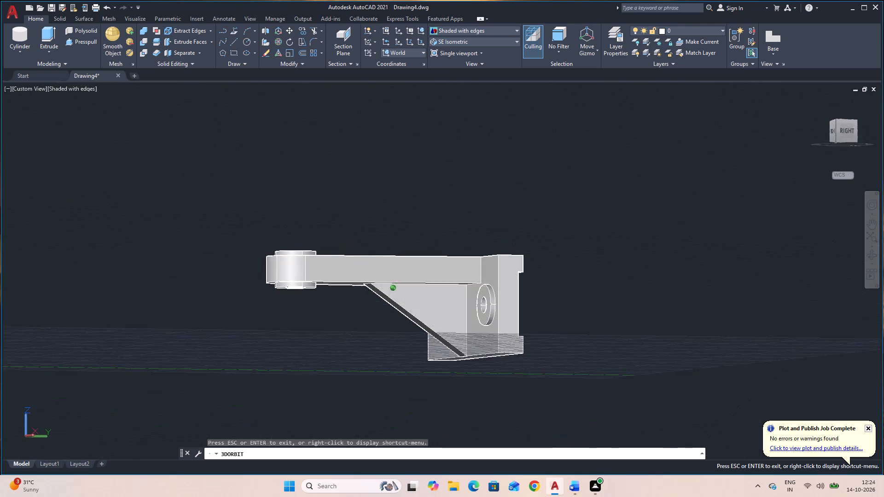
drag(514, 413, 608, 416)
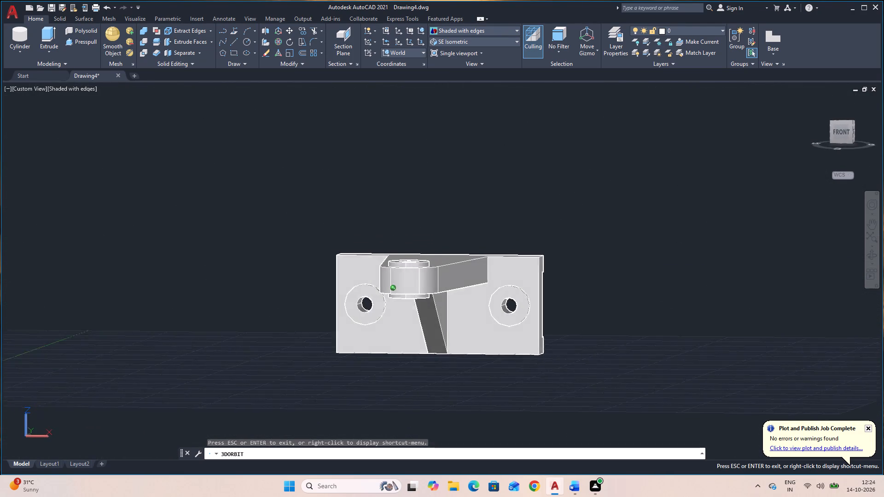
drag(608, 416, 560, 415)
drag(617, 386, 598, 412)
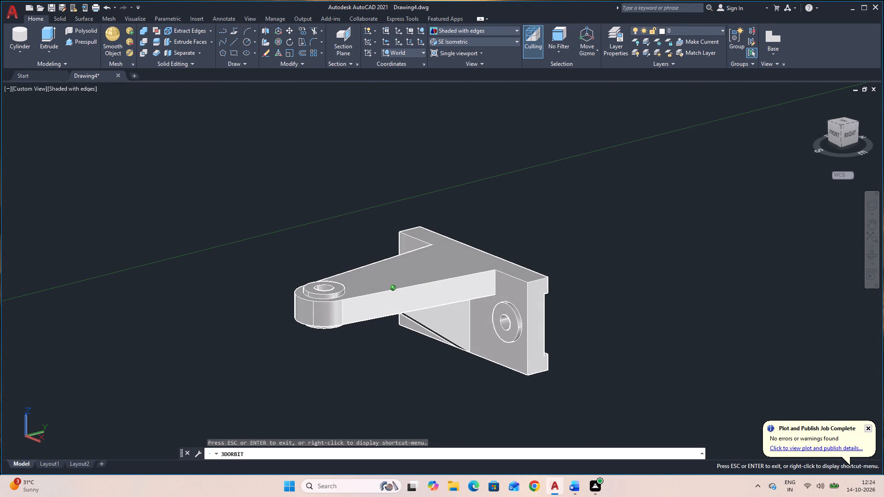
key(Escape)
Union the plate, arm, rib and all other bracket solids into a single solid.
click(606, 381)
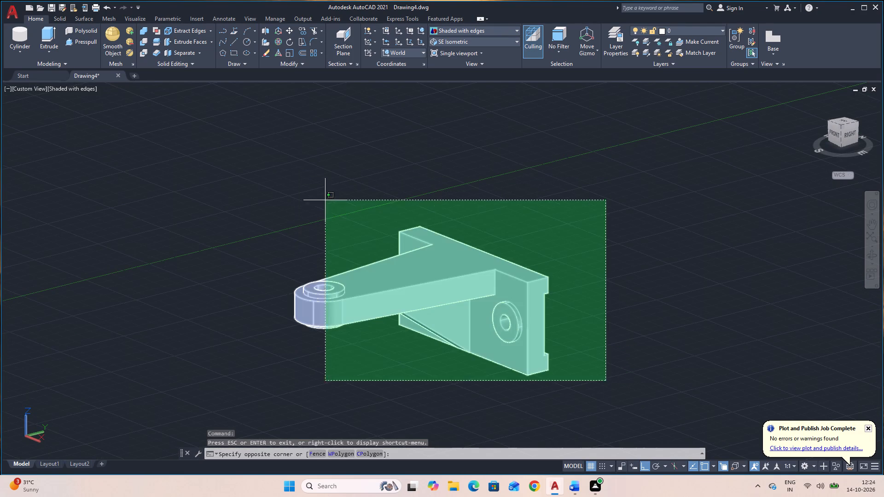
key(Escape)
text(UNION)
key(Return)
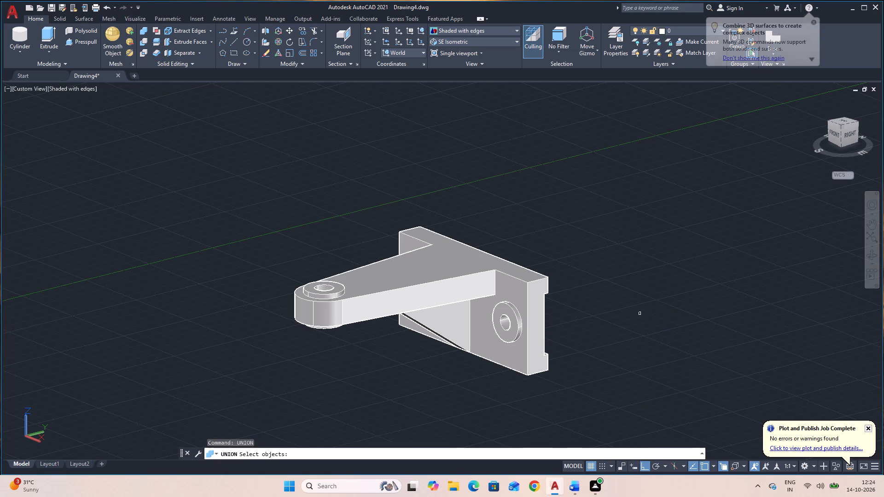
click(579, 391)
click(247, 171)
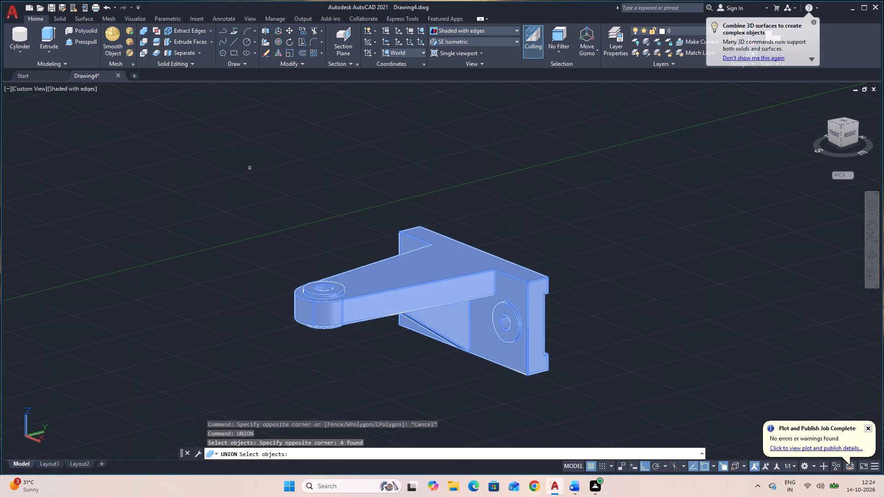
key(Return)
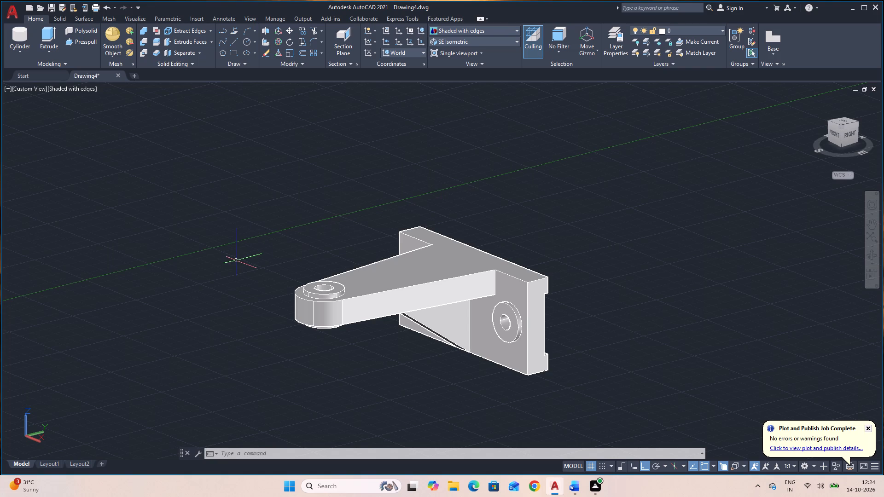
Save the drawing in Documents under the file name 7 3DM.
key(ctrl+s)
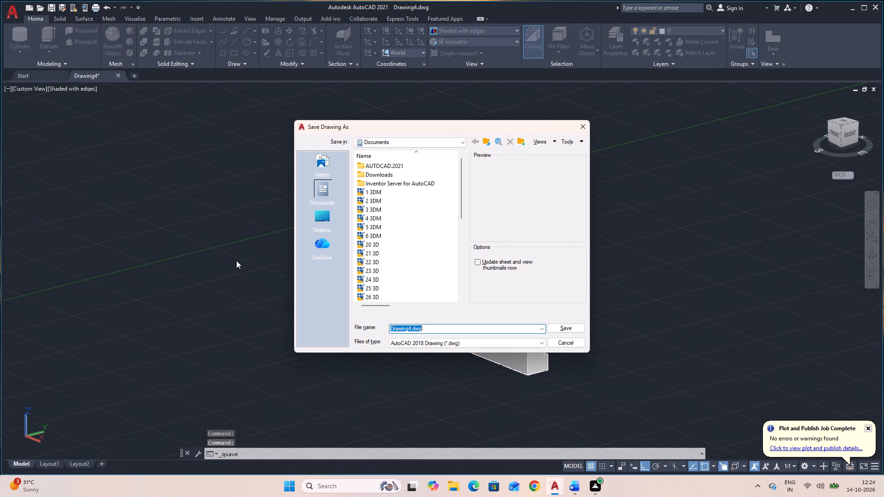
text(7 3DM)
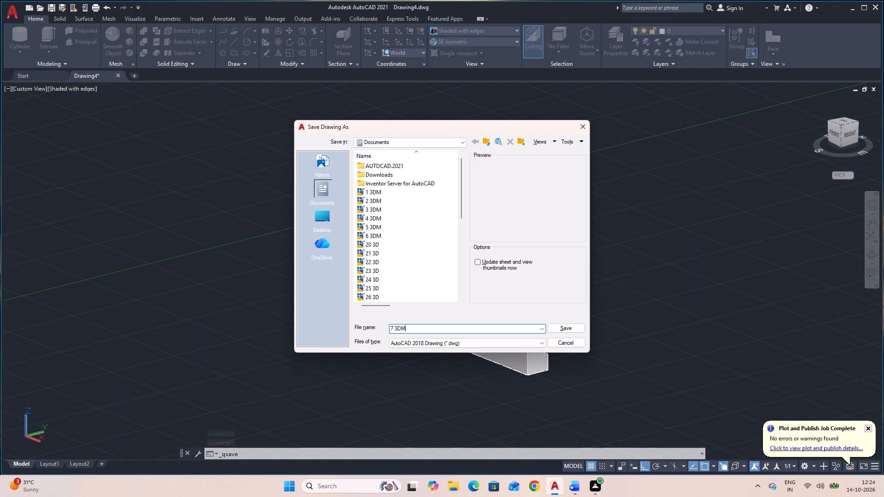
key(Return)
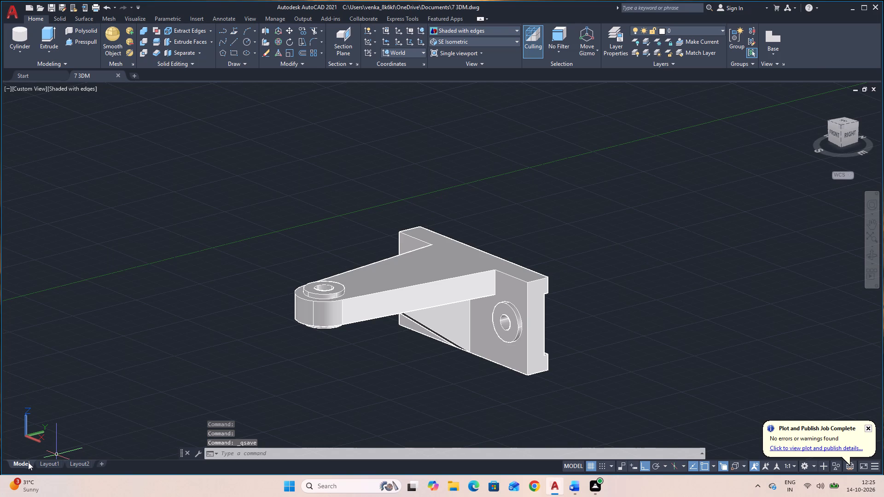
Delete the default viewport from the Layout1 sheet.
click(51, 467)
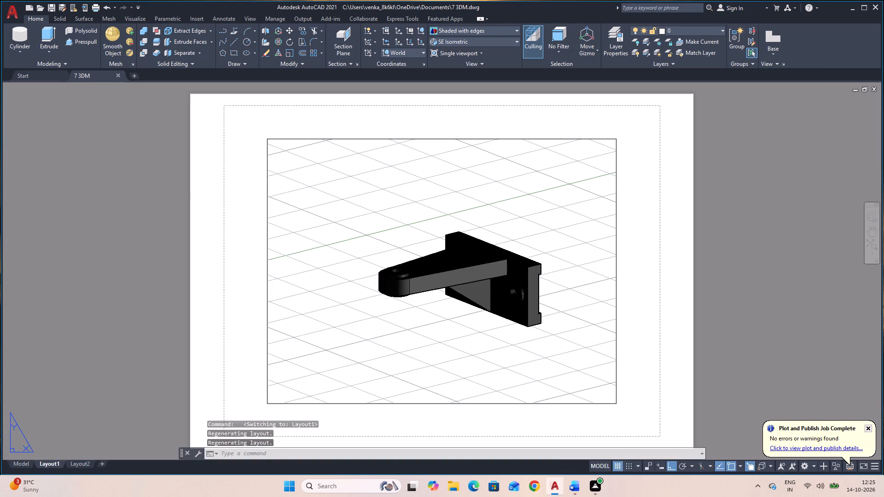
click(285, 278)
click(241, 273)
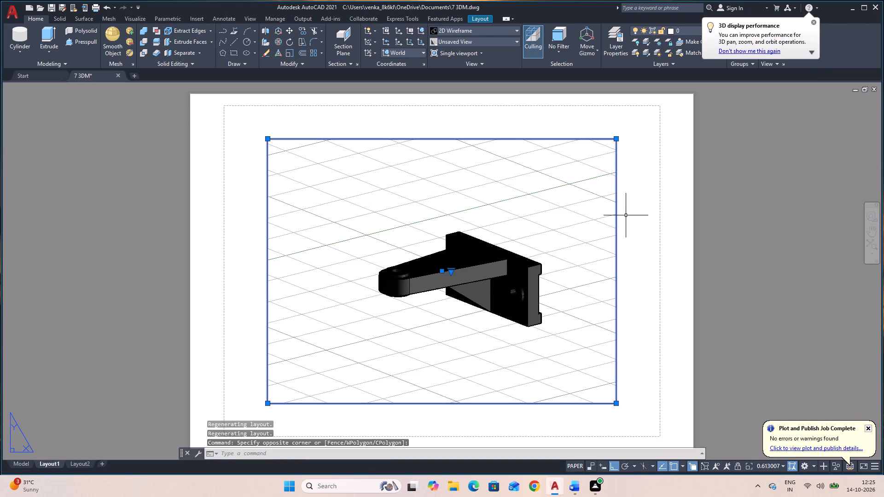
key(Delete)
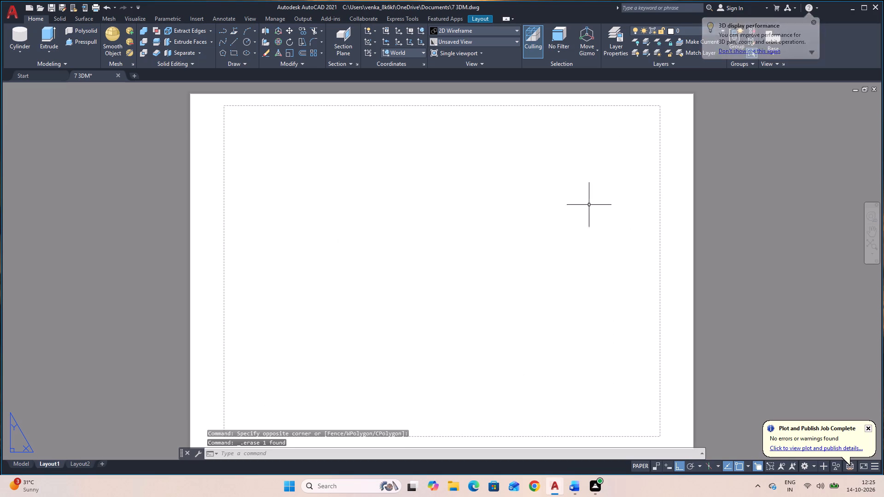
Create a 1:2 front base view of the bracket from model space and place it in the upper right area of Layout1.
click(23, 465)
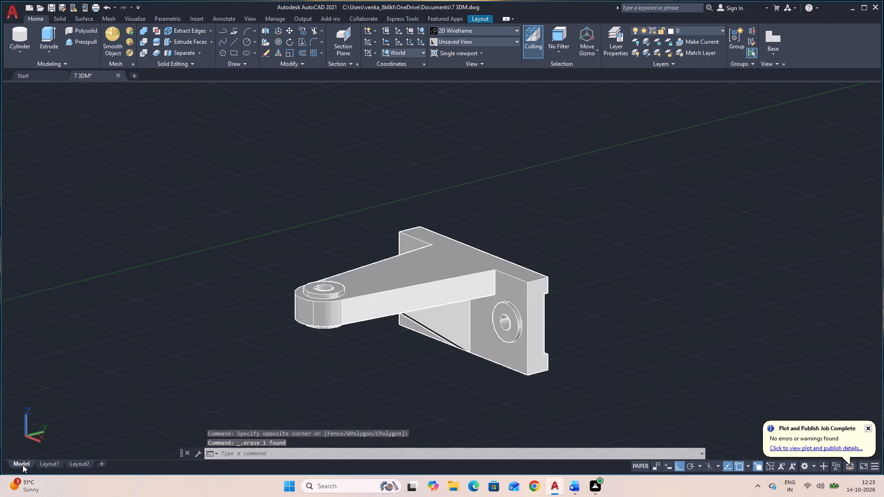
click(767, 44)
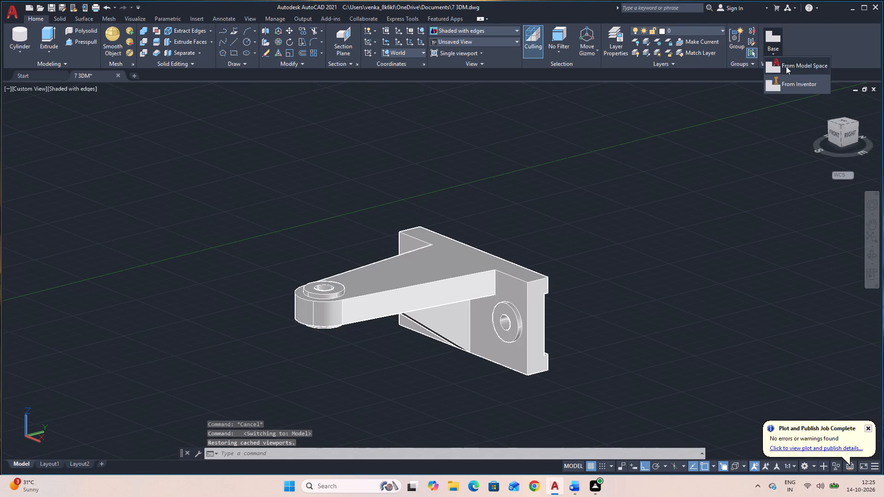
click(786, 66)
click(427, 291)
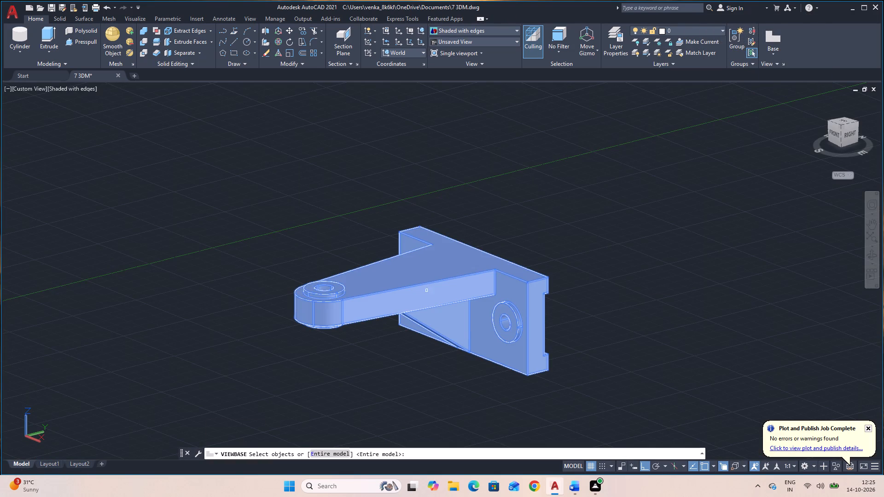
key(Return)
key(Return)
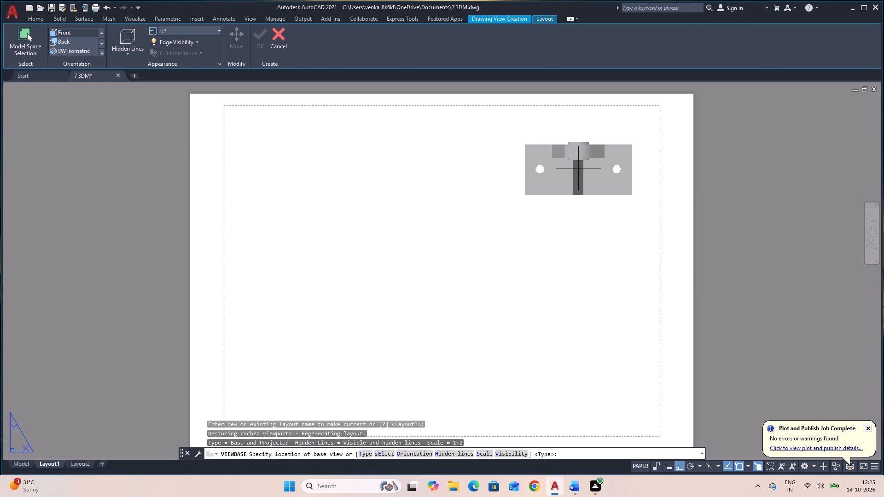
click(582, 156)
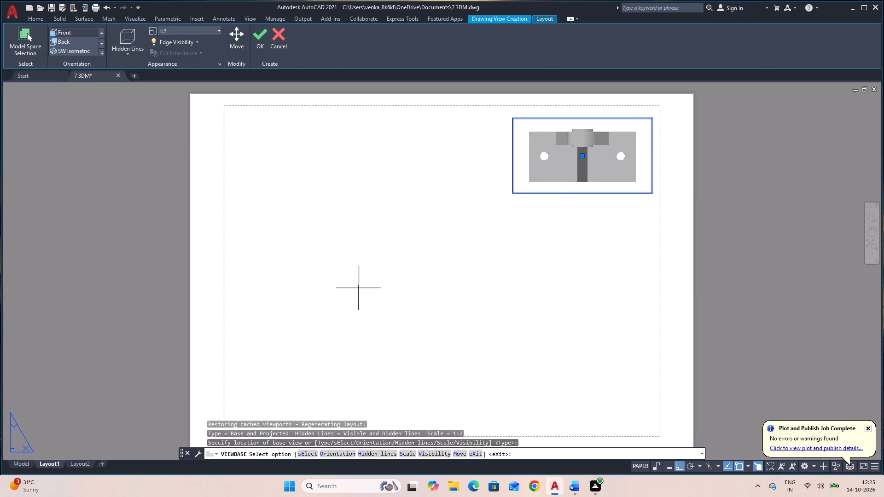
key(Return)
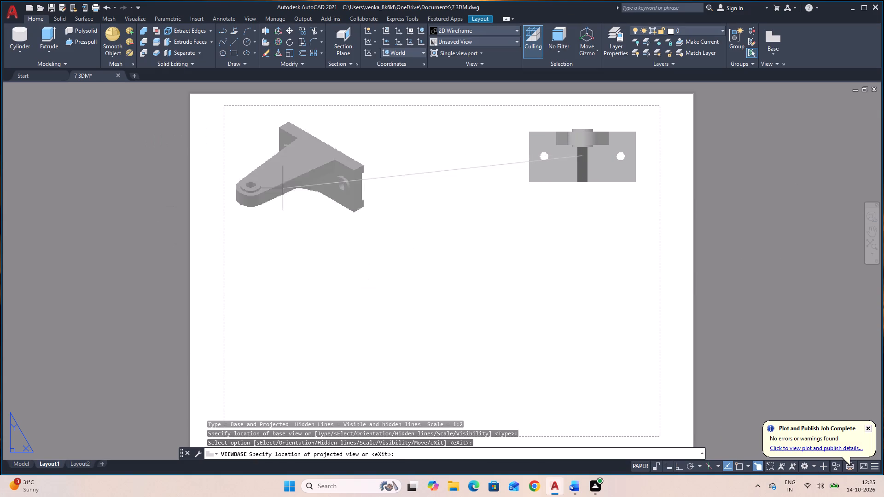
Project a side view beside the front view, an isometric view diagonally below it, and a top-down view directly beneath it on Layout1.
click(306, 174)
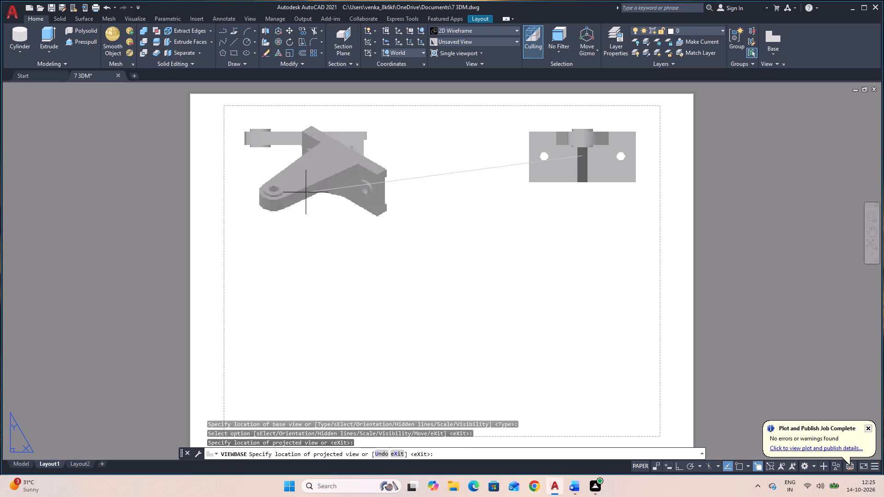
click(298, 349)
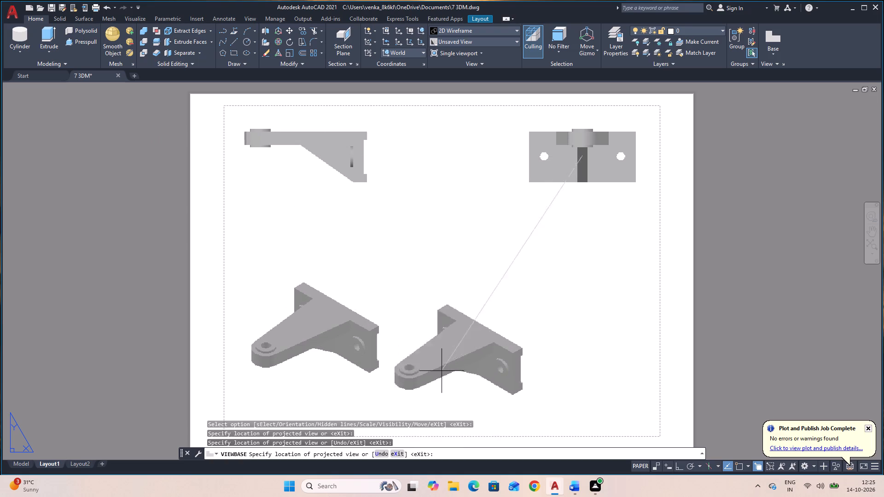
click(578, 335)
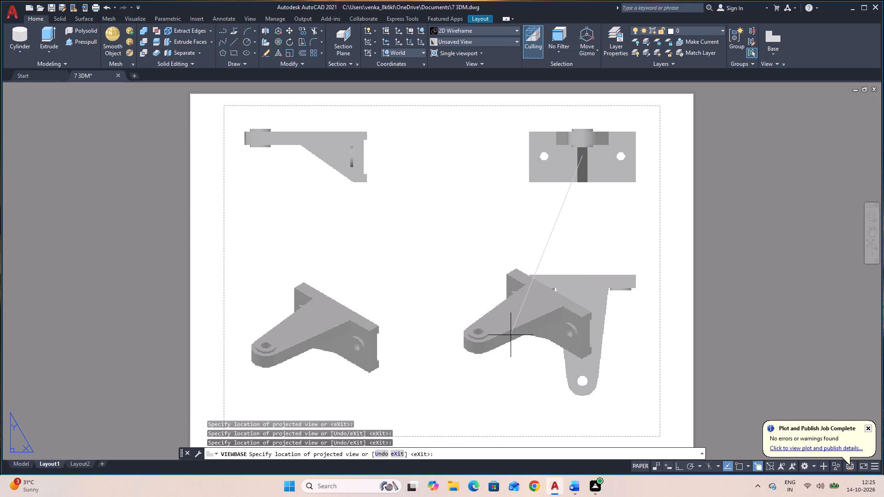
key(Return)
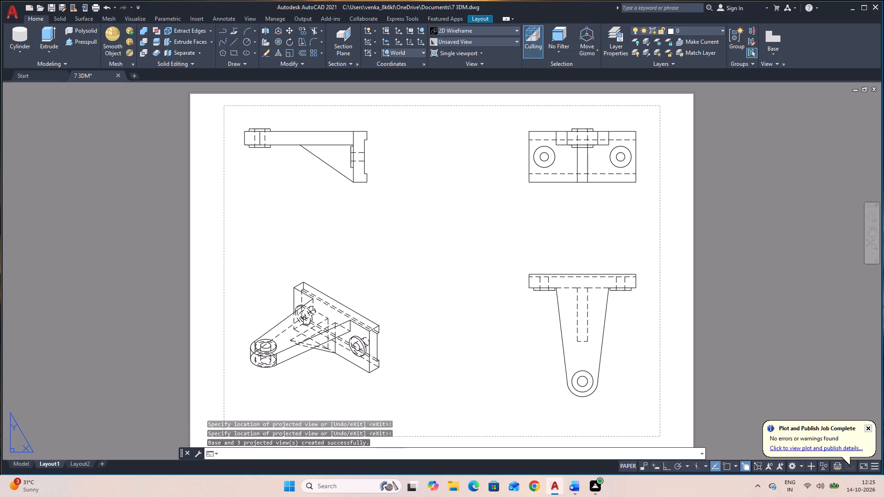
Set the isometric view's display style to shaded with visible lines.
double_click(315, 329)
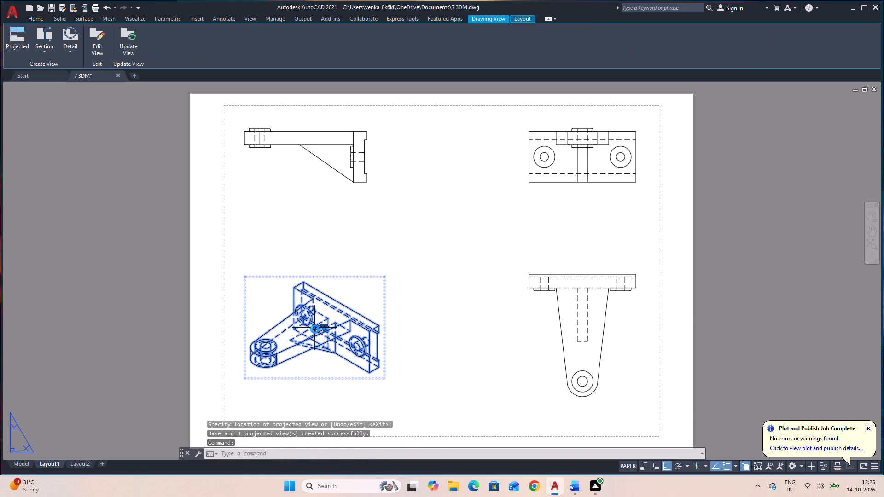
click(68, 51)
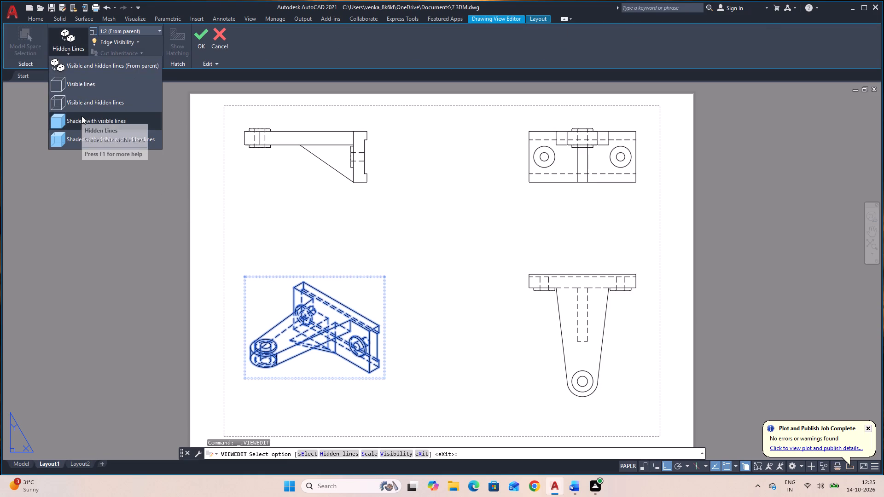
click(82, 116)
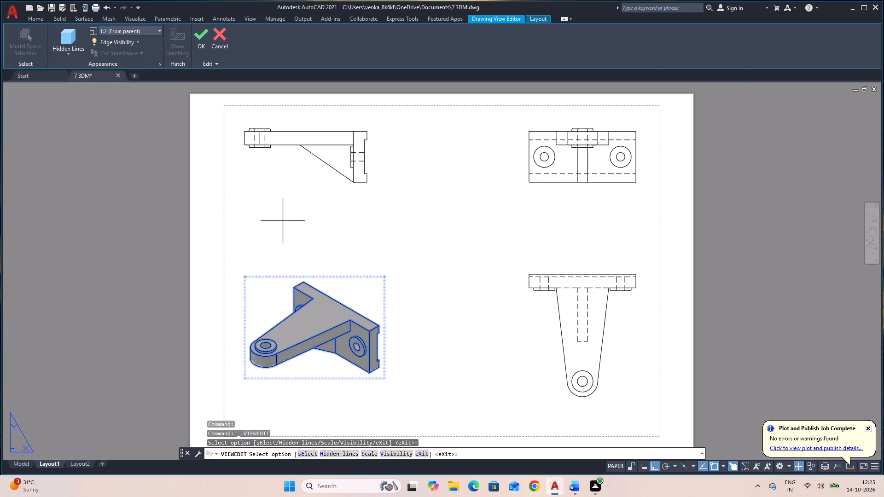
key(Escape)
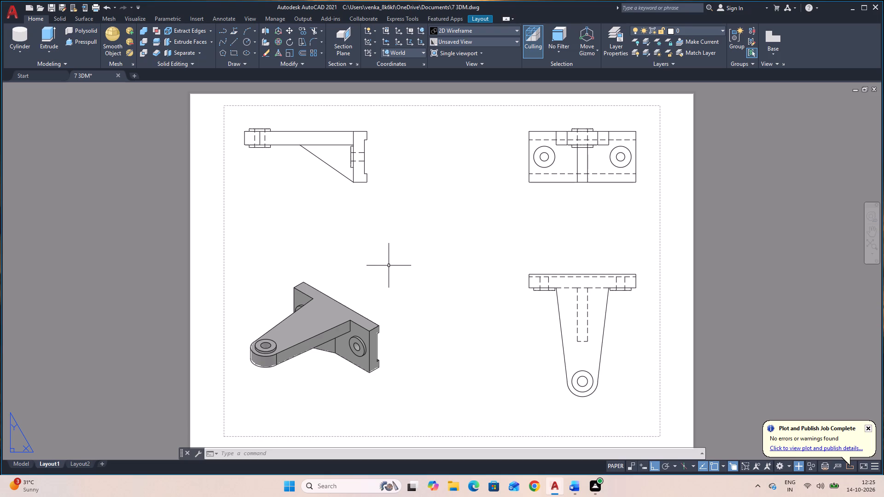
Add aligned dimensions to the heights of the upper and lower lips at the plate's rear recess in the side view.
text(DA)
text(L)
key(space)
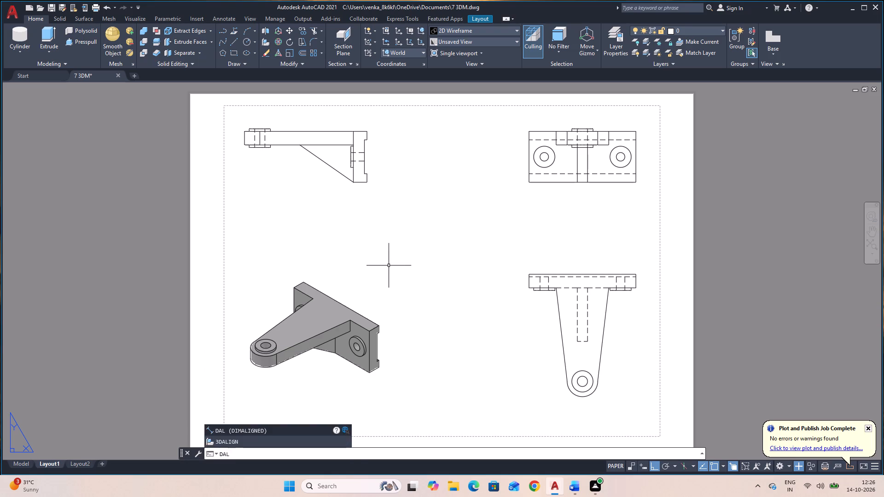
click(368, 130)
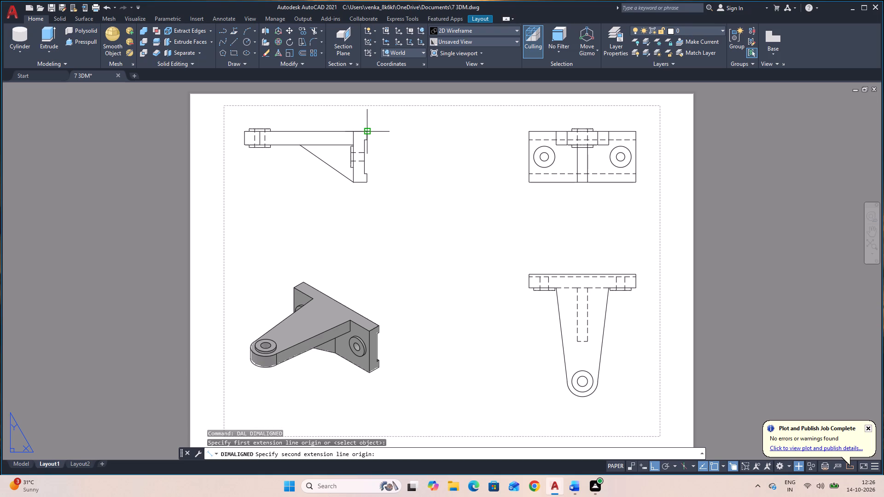
click(368, 138)
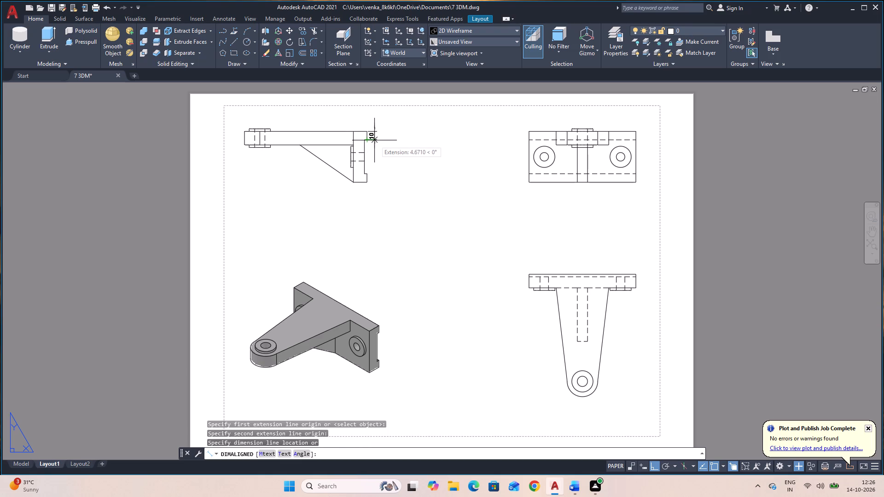
click(374, 140)
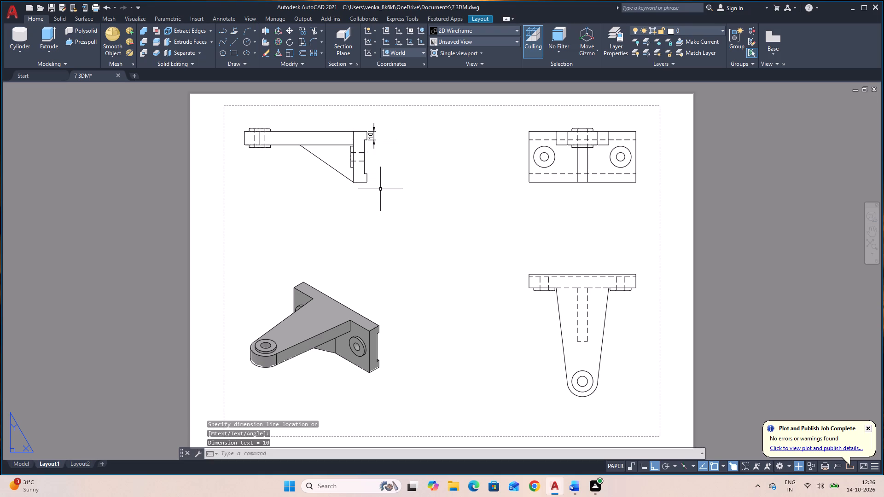
key(space)
click(368, 173)
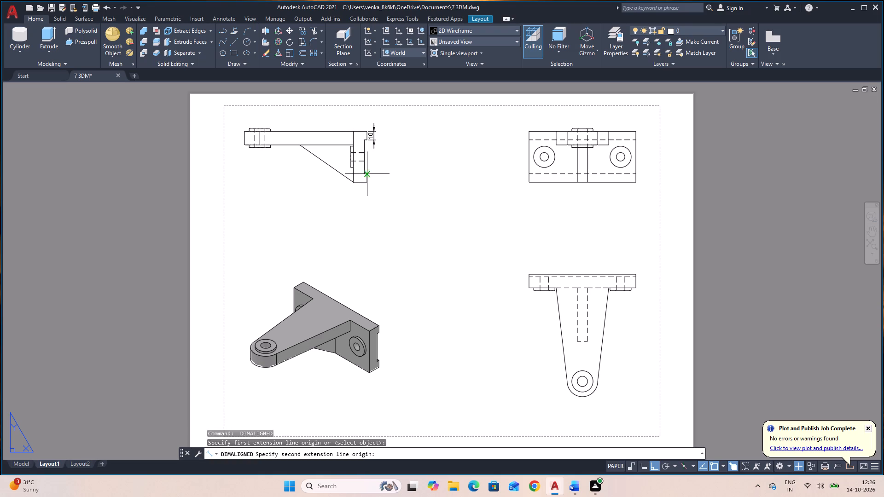
click(367, 182)
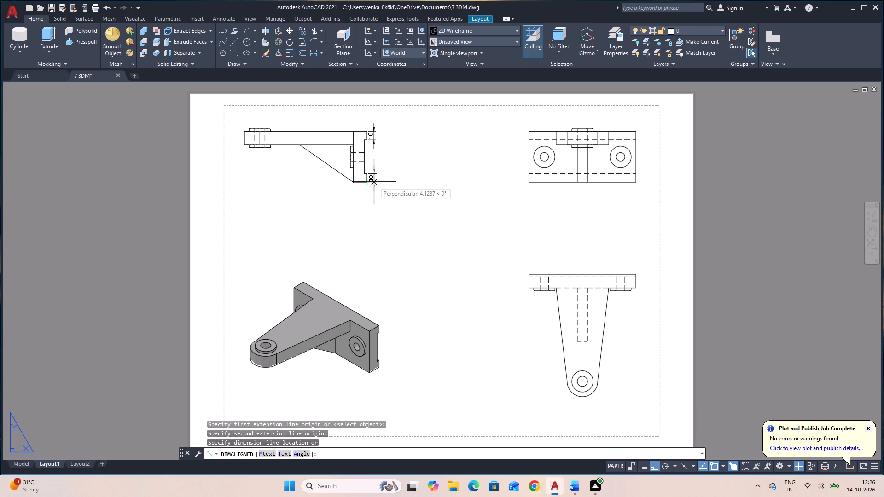
click(374, 182)
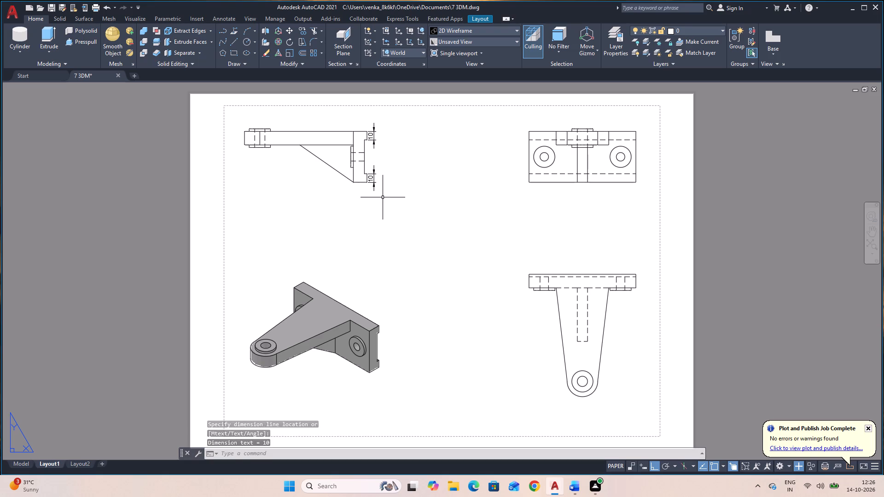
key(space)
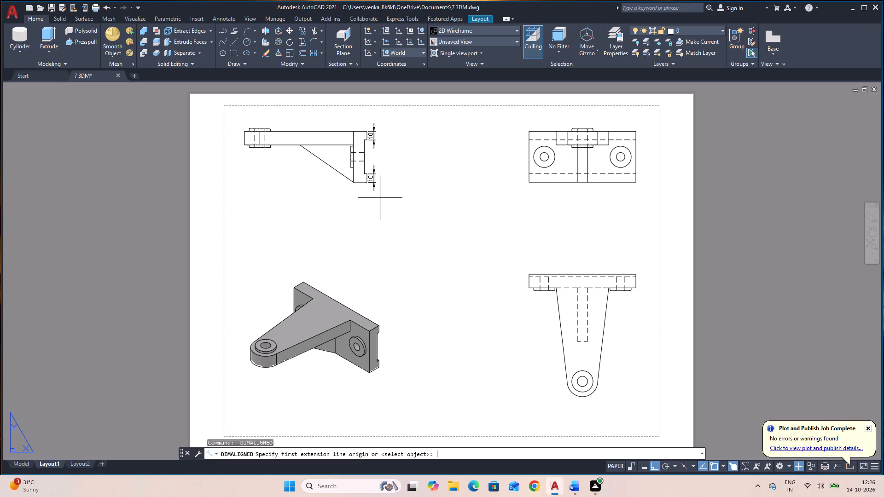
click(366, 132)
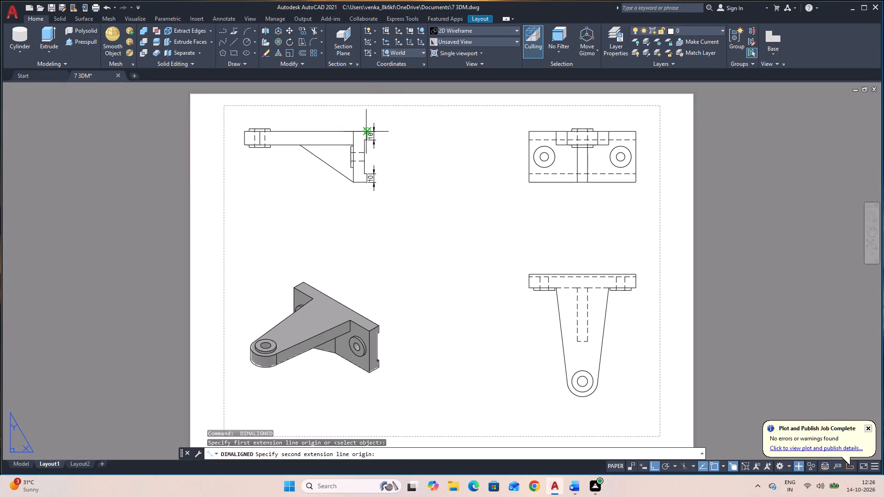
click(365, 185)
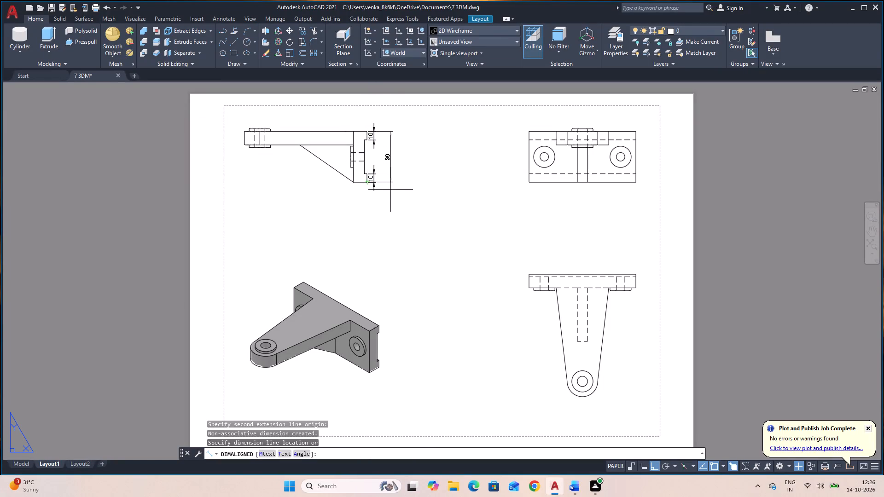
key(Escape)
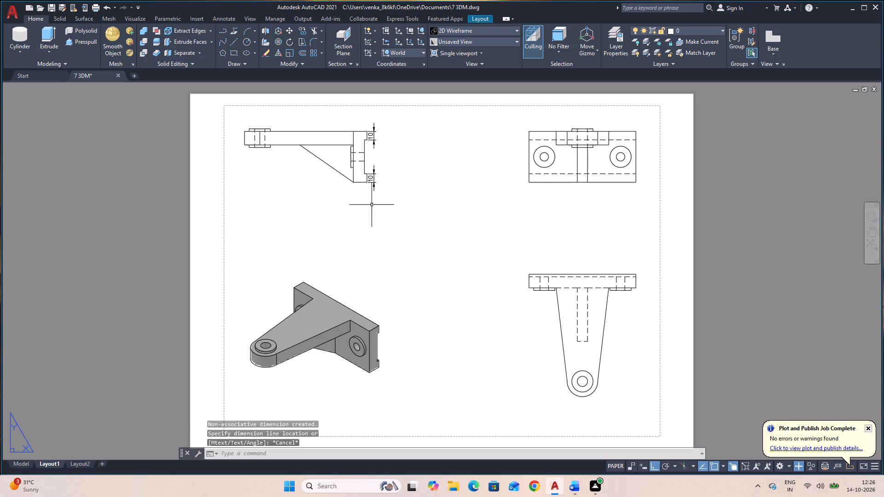
Add an aligned dimension for the plate's overall height beside the front view.
key(space)
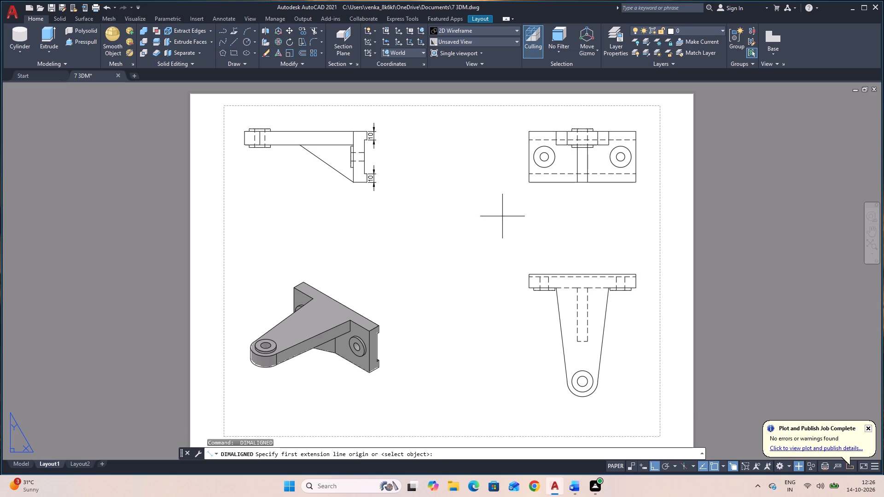
click(530, 132)
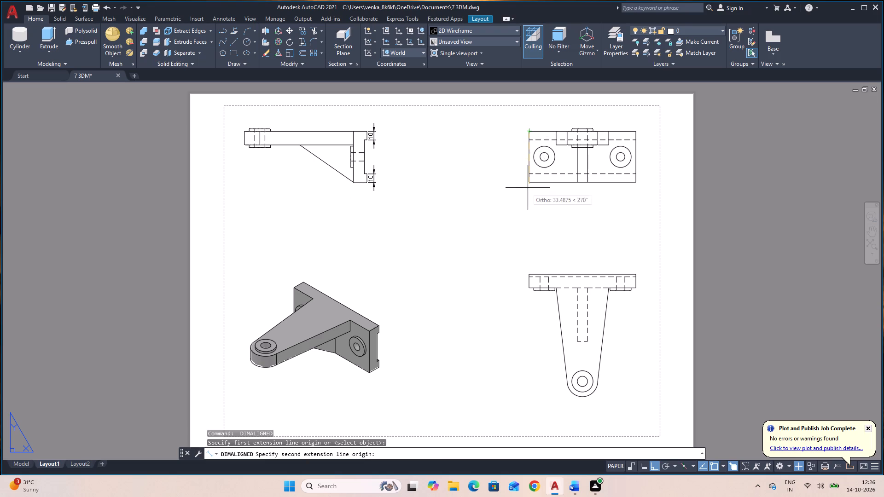
click(528, 185)
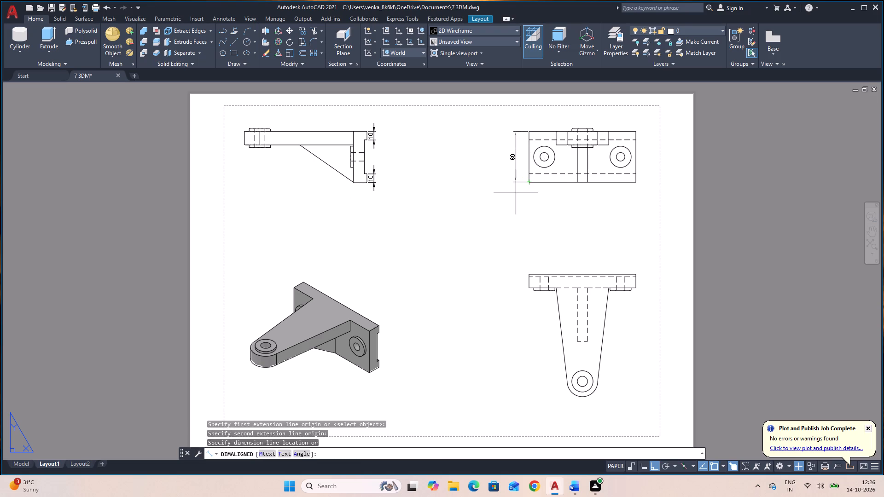
click(516, 192)
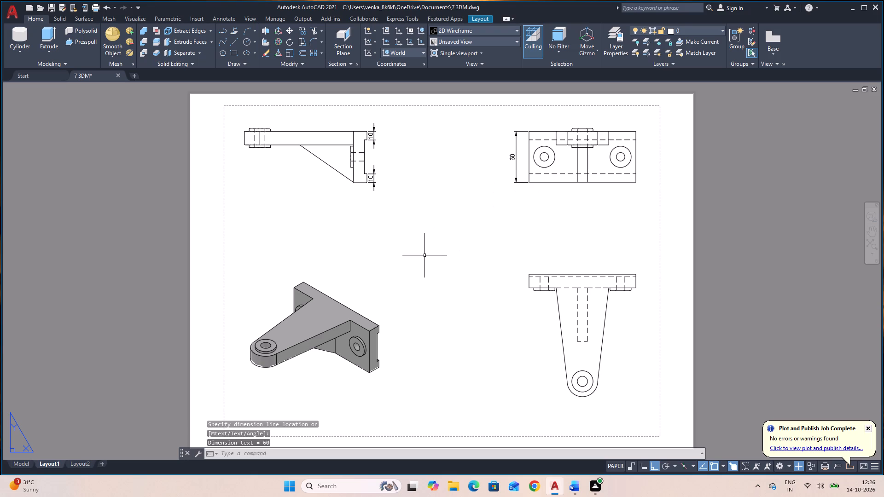
key(b)
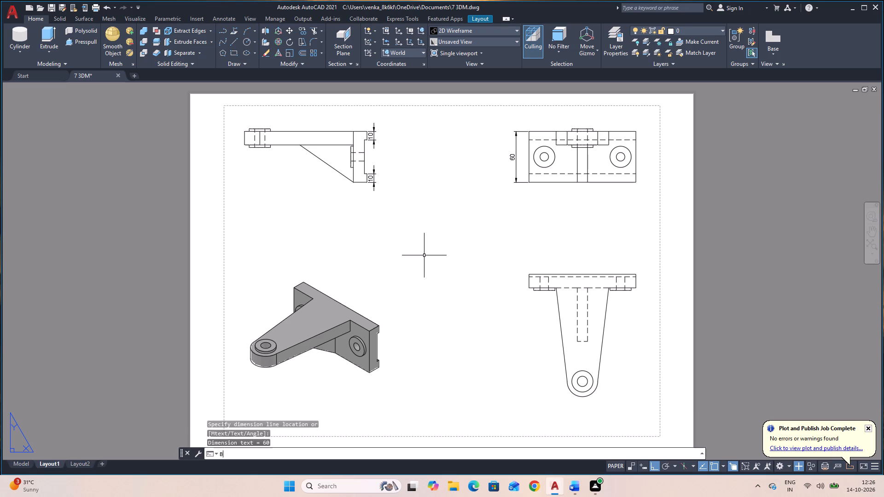
key(Escape)
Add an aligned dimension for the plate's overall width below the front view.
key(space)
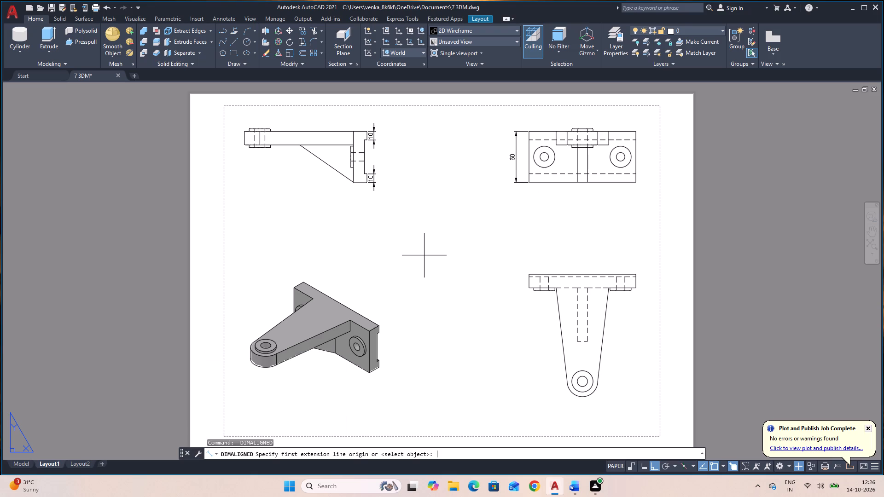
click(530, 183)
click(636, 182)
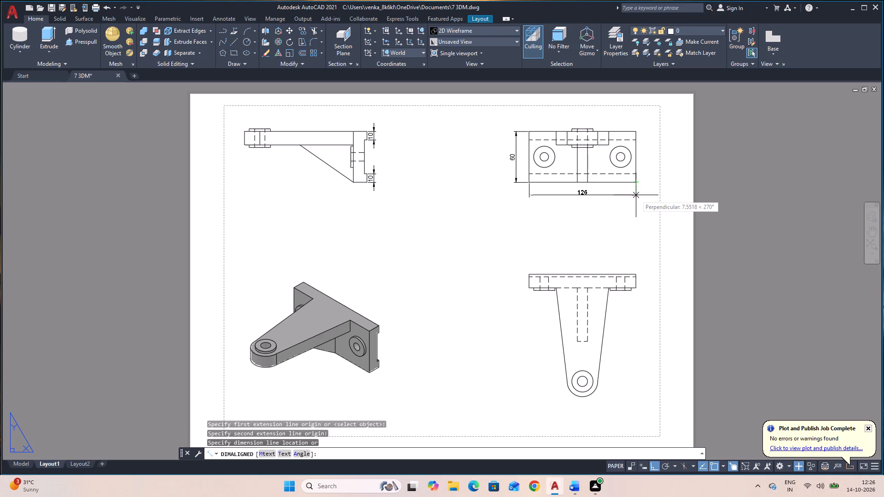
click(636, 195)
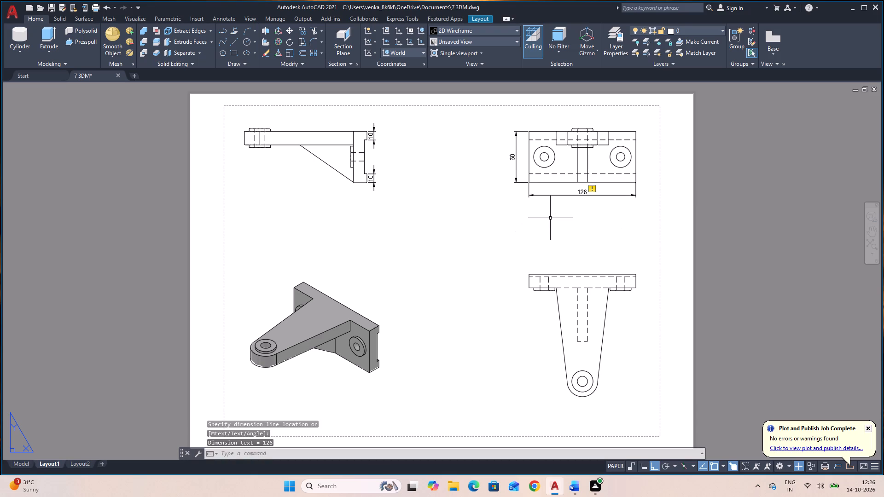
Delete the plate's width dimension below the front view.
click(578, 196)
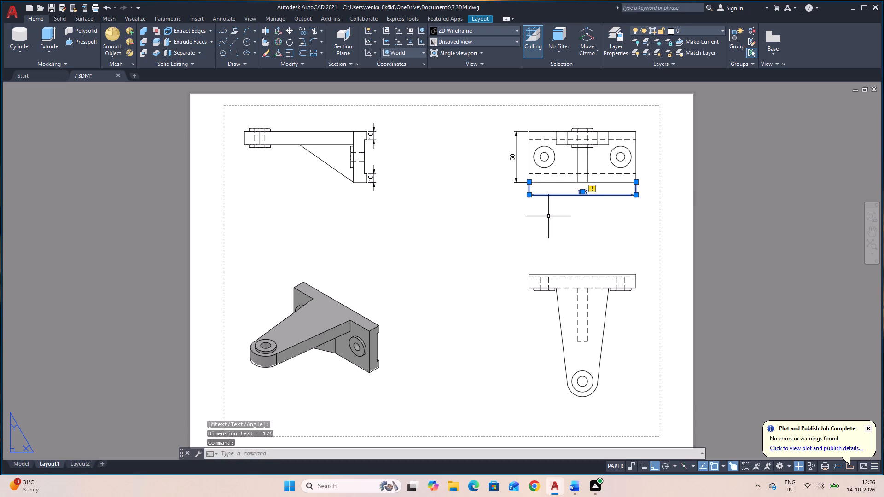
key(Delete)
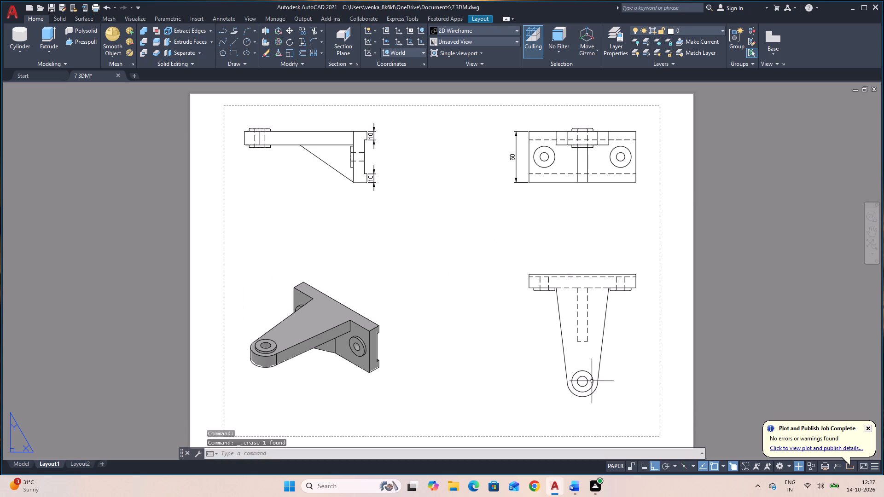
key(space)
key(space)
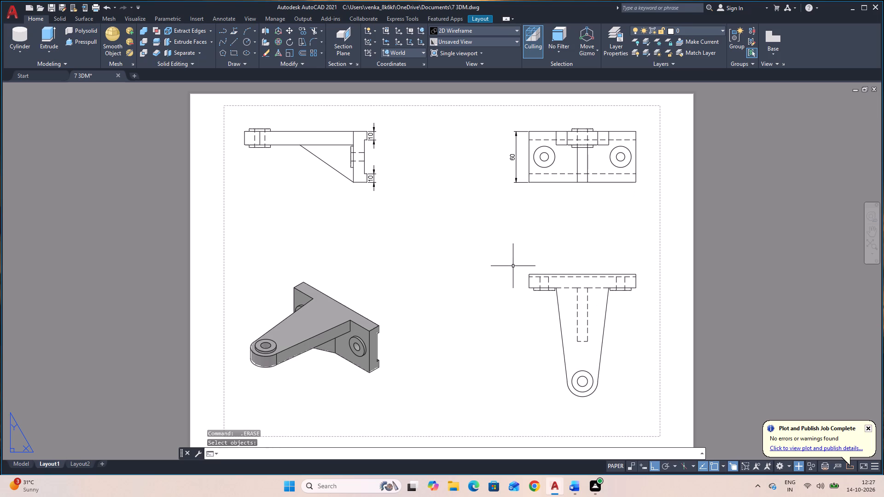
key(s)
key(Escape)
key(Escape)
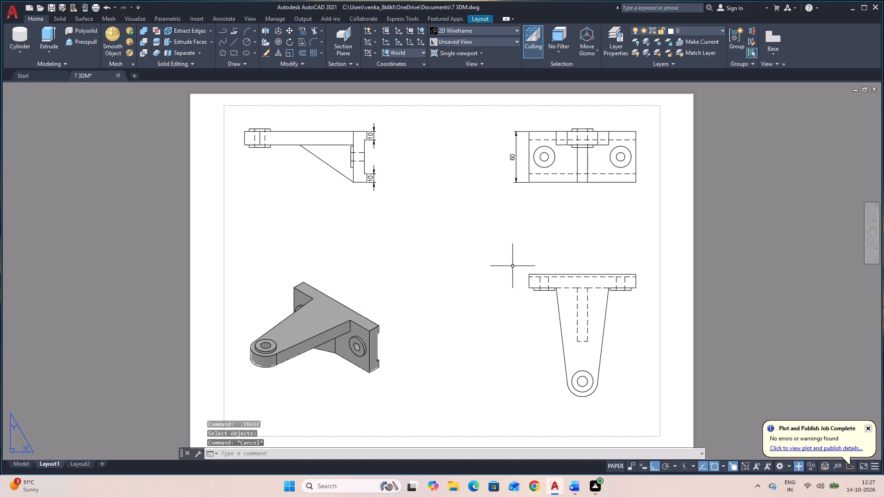
Add an aligned dimension for the plate's overall width above the plate in the top-down view.
text(DA)
key(l)
key(space)
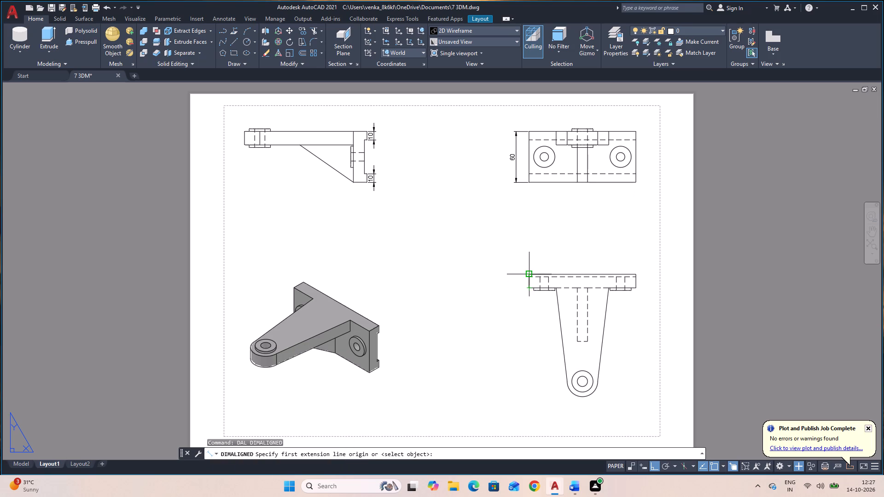
click(530, 274)
click(635, 272)
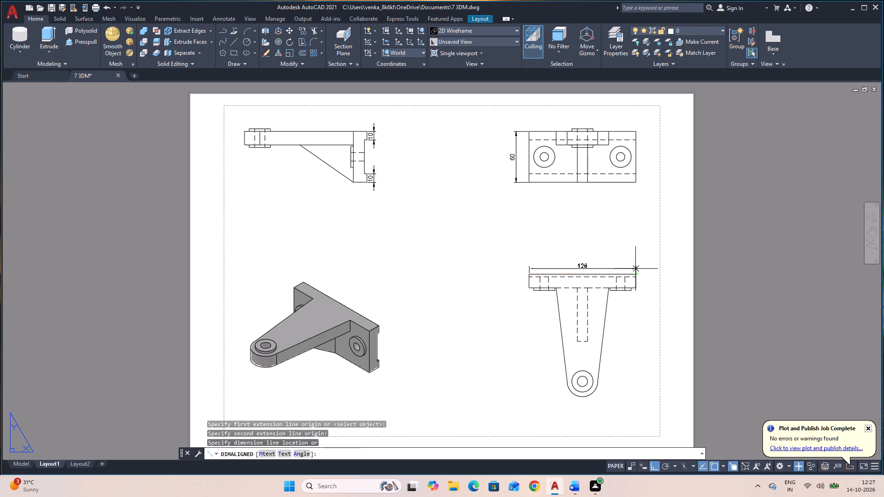
click(637, 266)
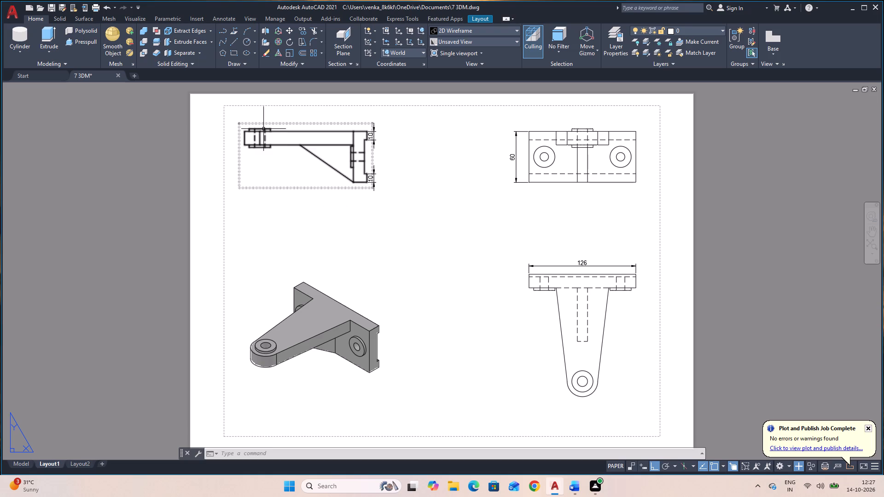
Add an aligned dimension for the arm's thickness in the side view, placed inside the arm just above the rib.
key(space)
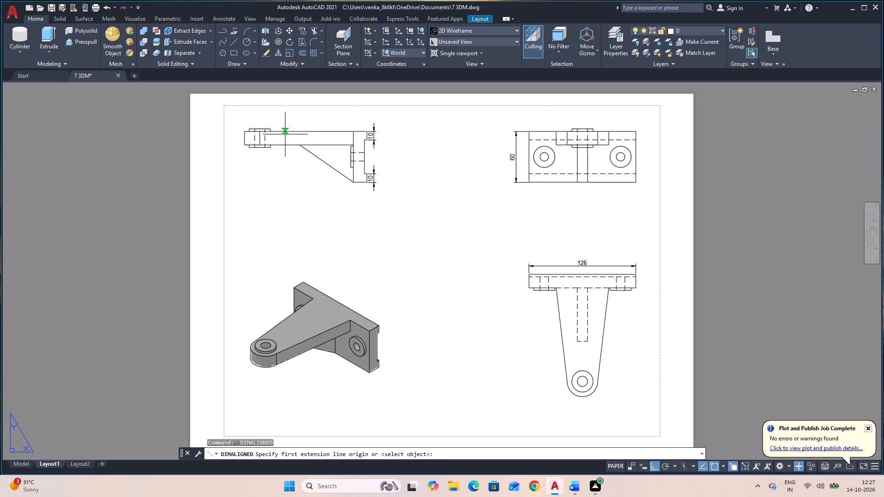
click(305, 133)
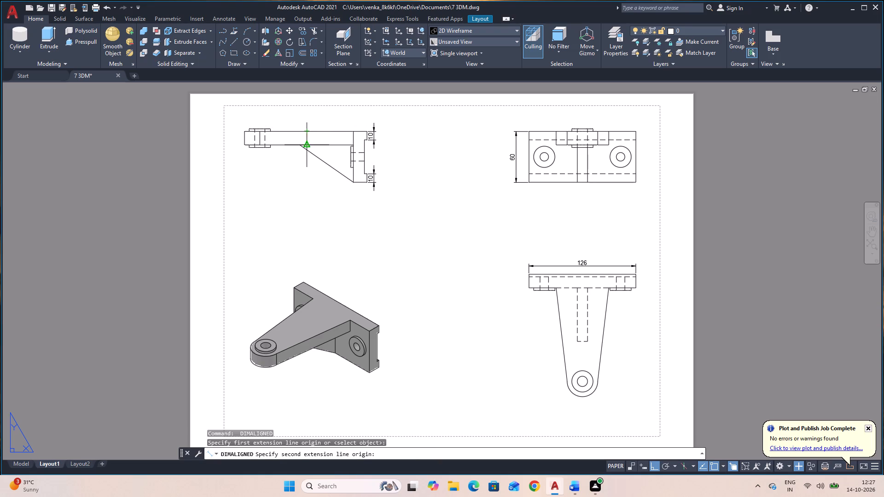
click(307, 144)
click(318, 142)
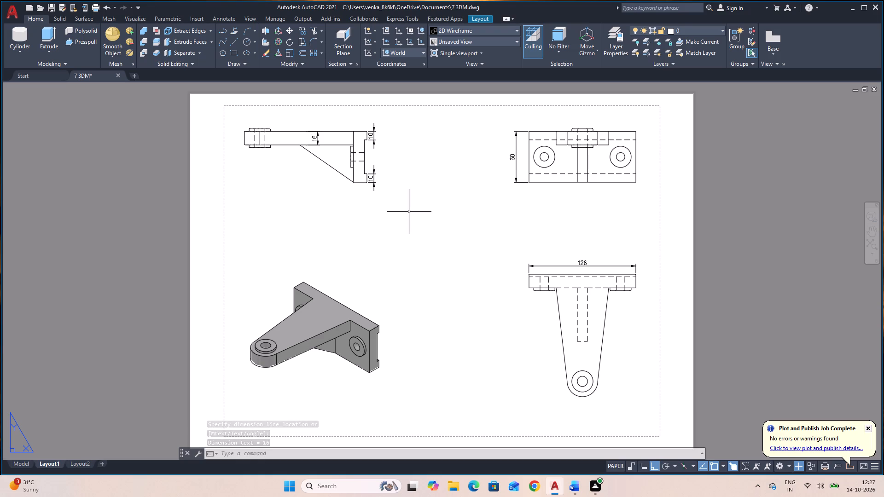
Add an aligned dimension for the plate's thickness along its bottom edge, placed below the side view.
key(space)
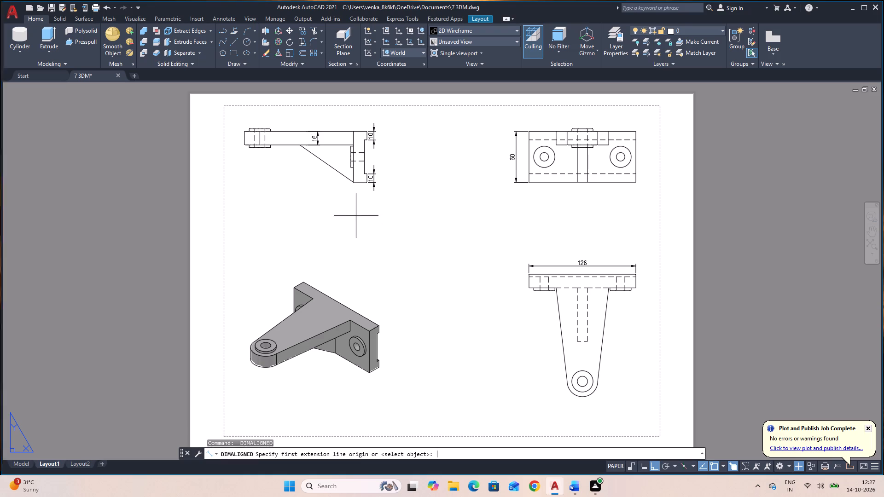
click(355, 183)
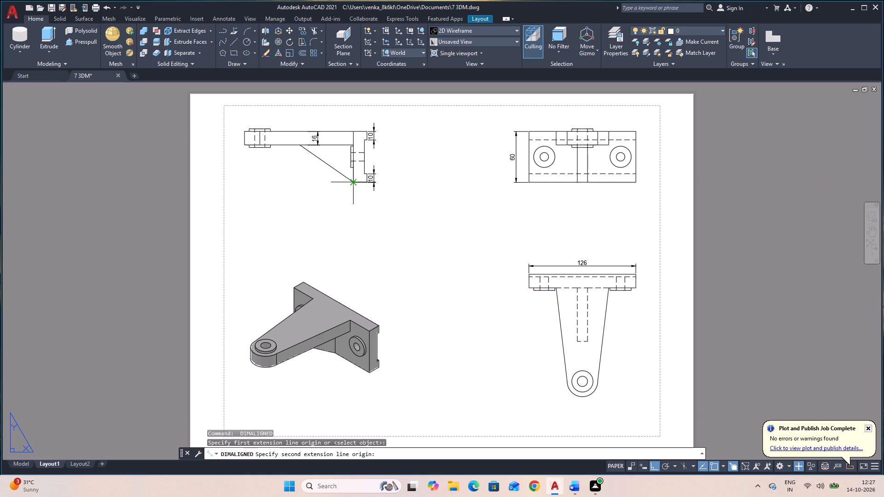
click(370, 184)
click(368, 194)
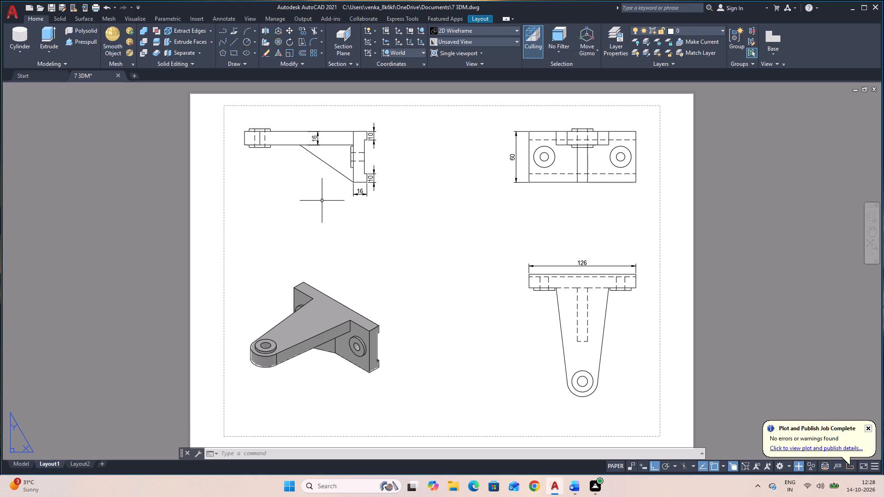
Add an aligned dimension for the arm-end boss's projection above the arm, placed beyond the arm's free end in the side view.
key(space)
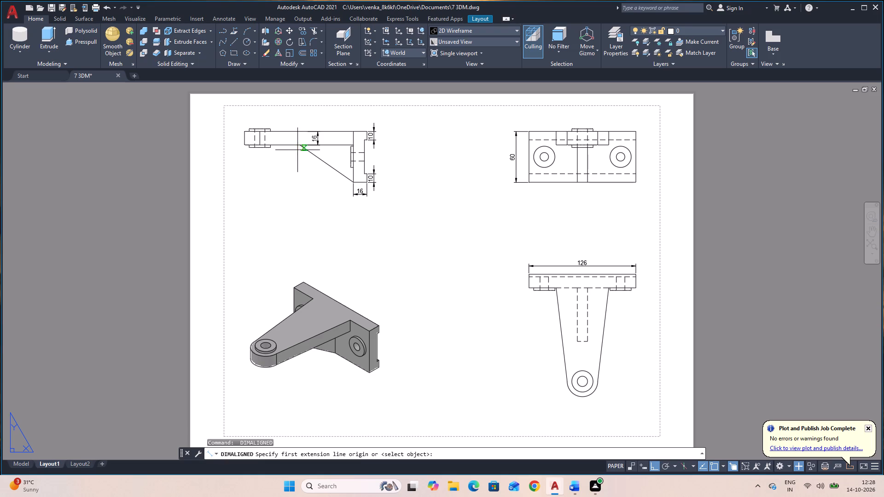
scroll(280, 125, up, 3)
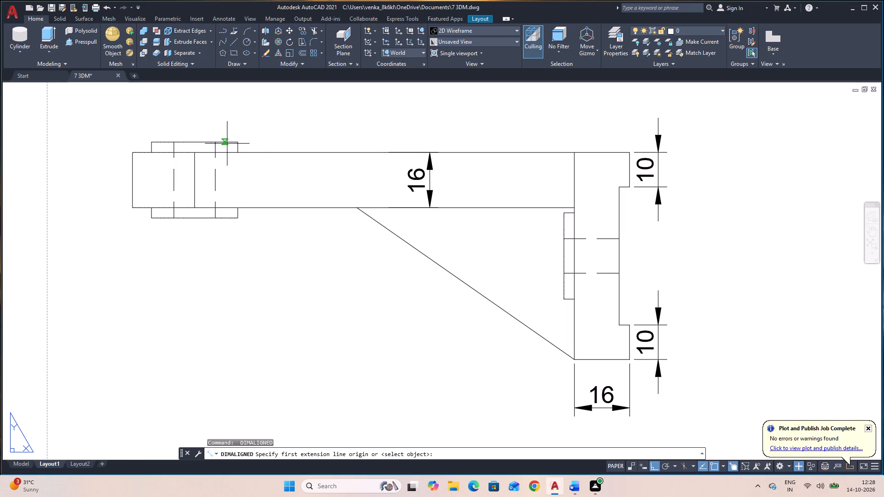
click(238, 142)
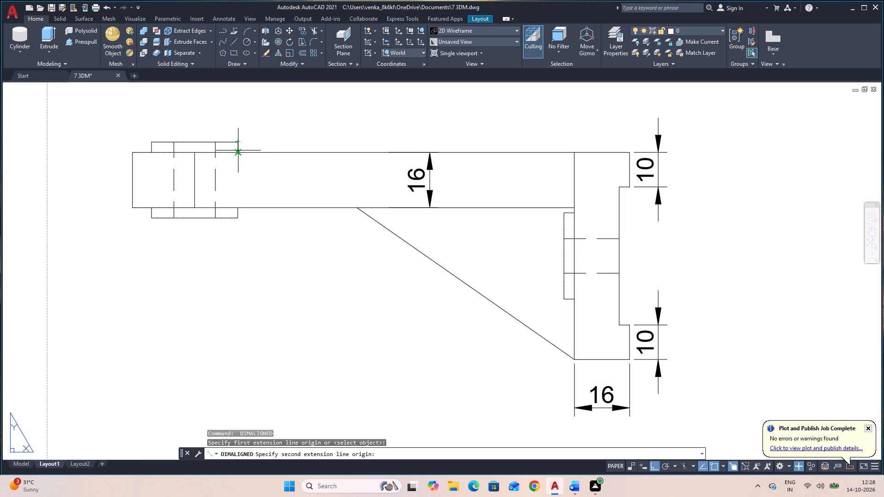
click(237, 153)
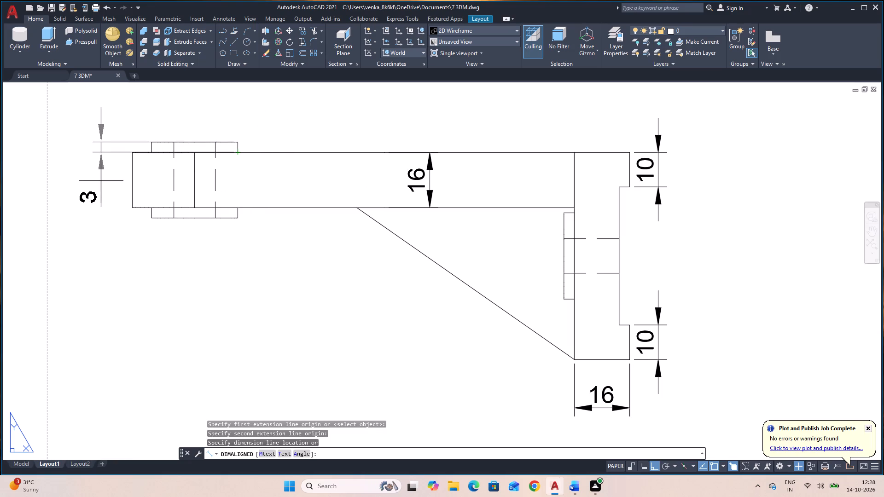
click(108, 173)
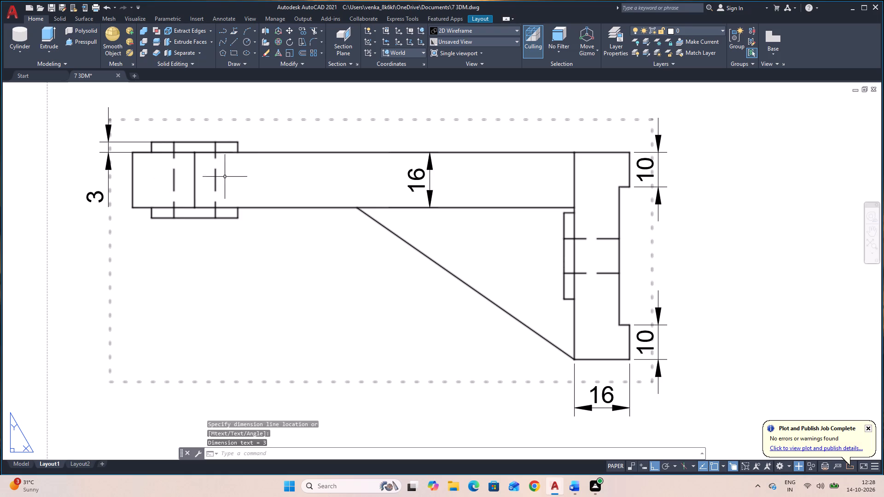
Add an aligned dimension from the plate's upper right corner to the arm's near side edge, placed above the front view.
scroll(310, 134, down, 3)
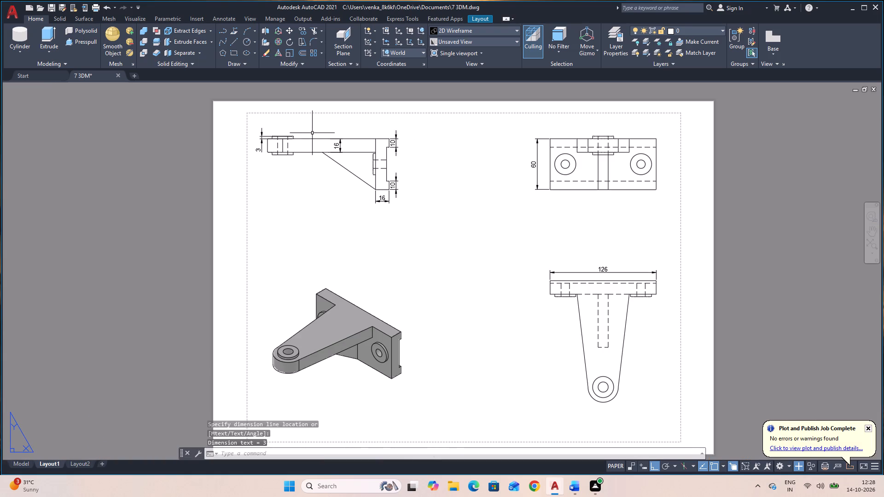
middle_drag(413, 262, 409, 246)
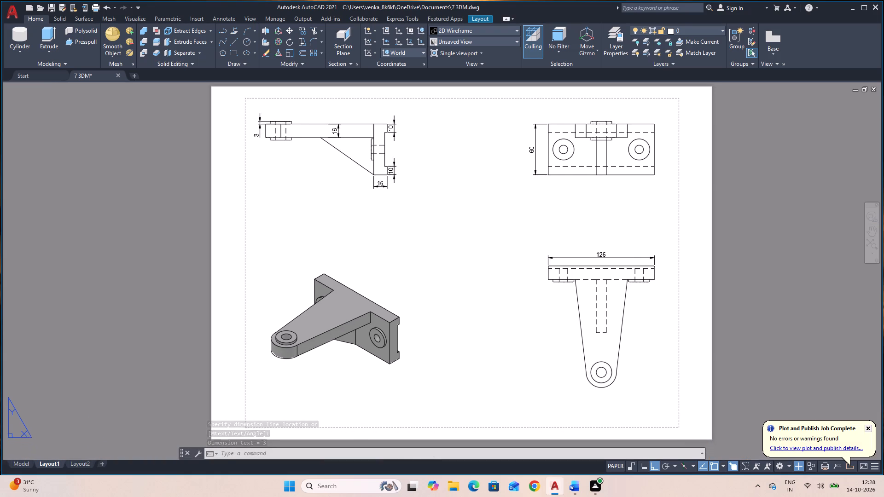
middle_drag(409, 246, 409, 246)
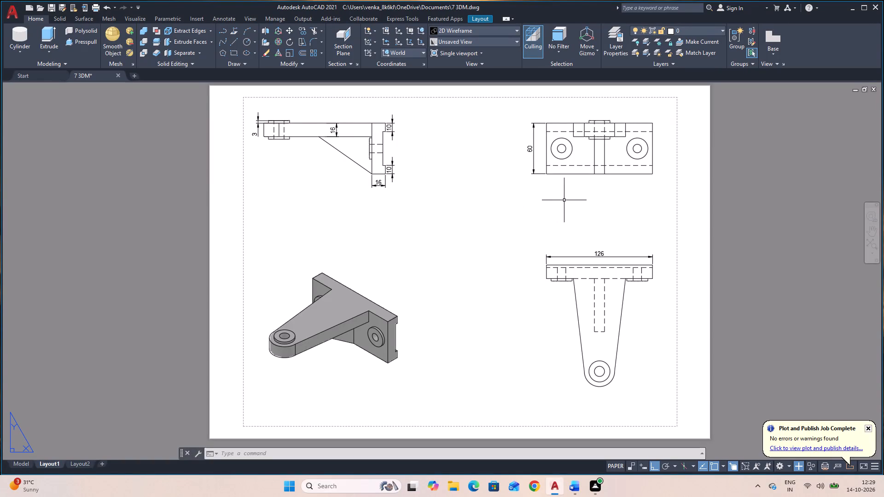
key(space)
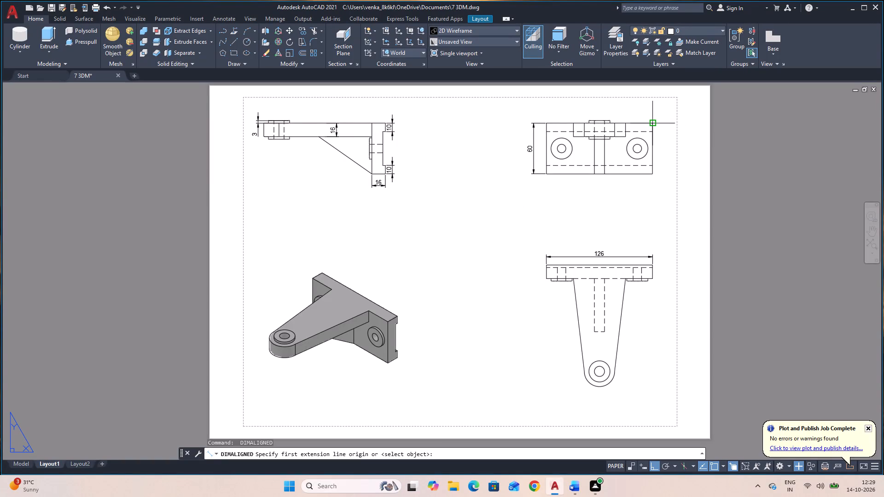
click(653, 124)
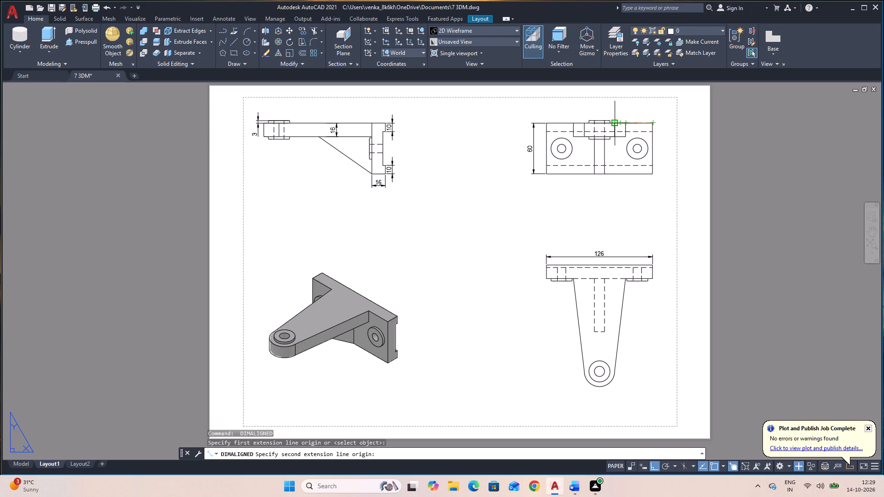
click(626, 125)
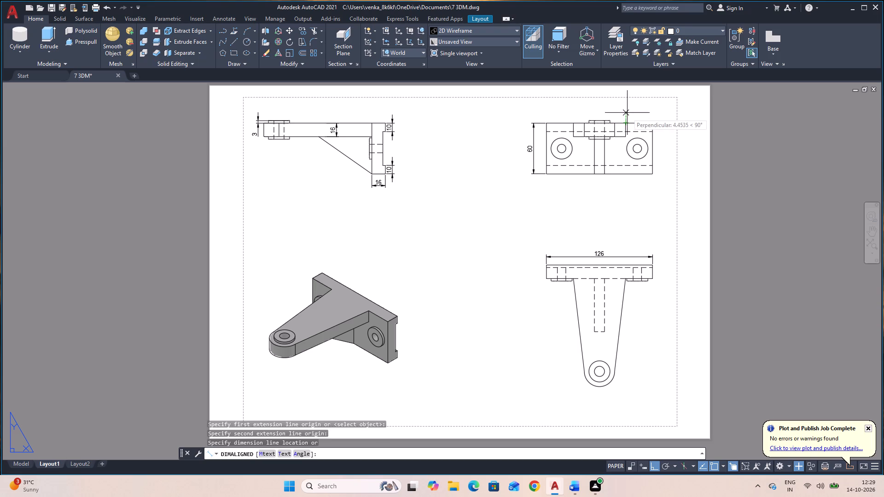
click(628, 113)
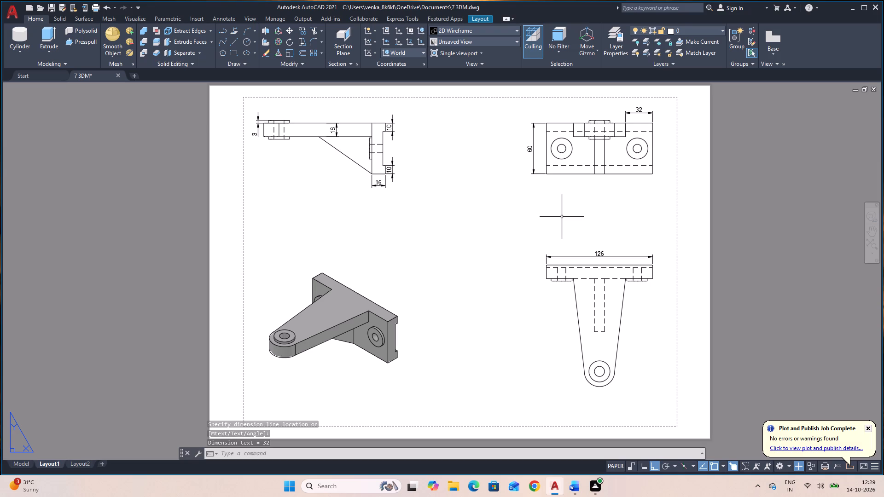
Add an aligned dimension for the left hole centre's height above the plate's bottom edge, placed between the plate and its overall height dimension.
key(space)
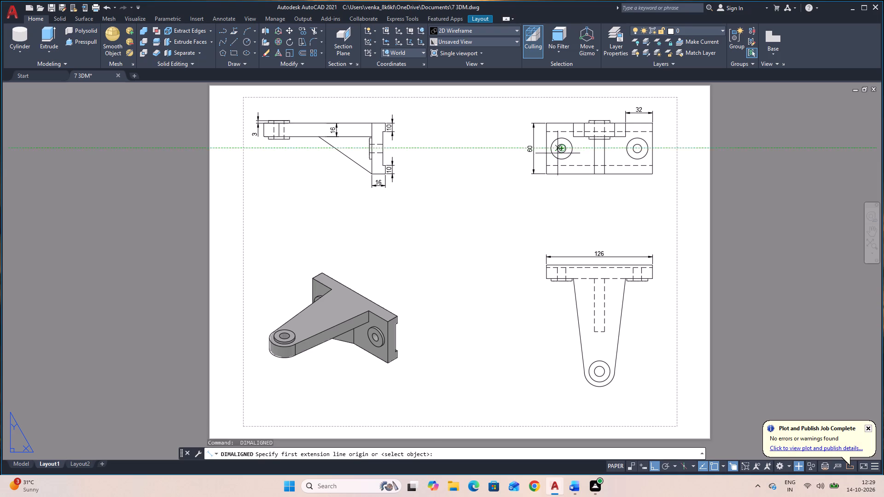
scroll(561, 148, up, 3)
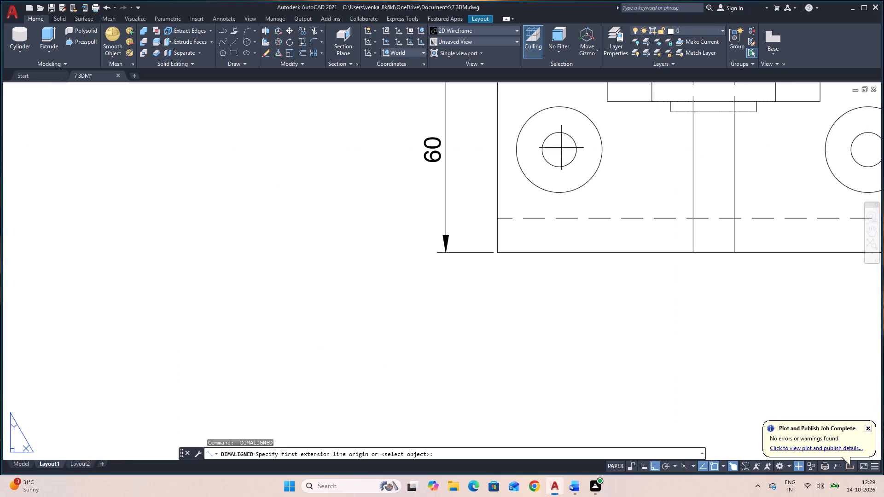
click(561, 151)
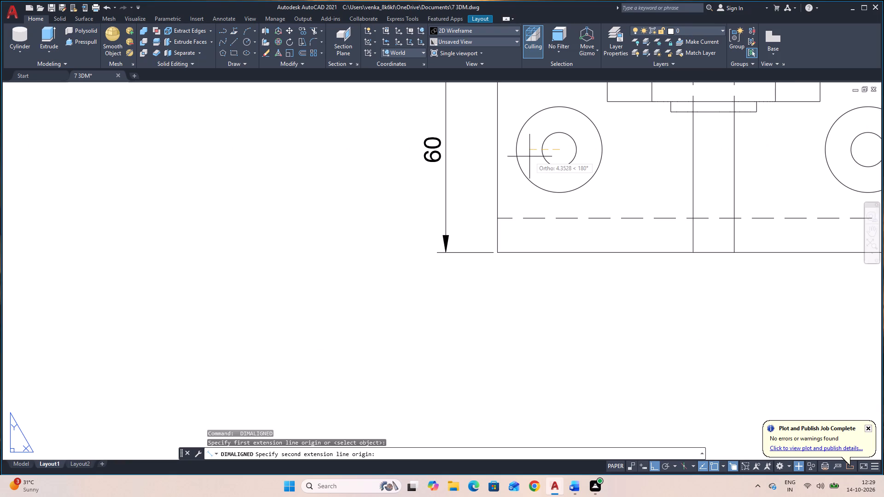
click(559, 253)
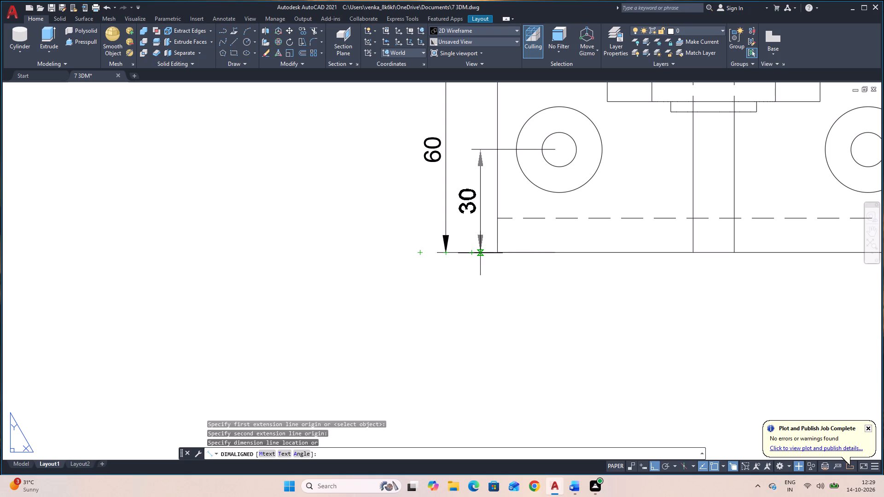
click(480, 253)
Add an aligned dimension from the plate's left edge to the left hole's centre, placed below the front view.
key(space)
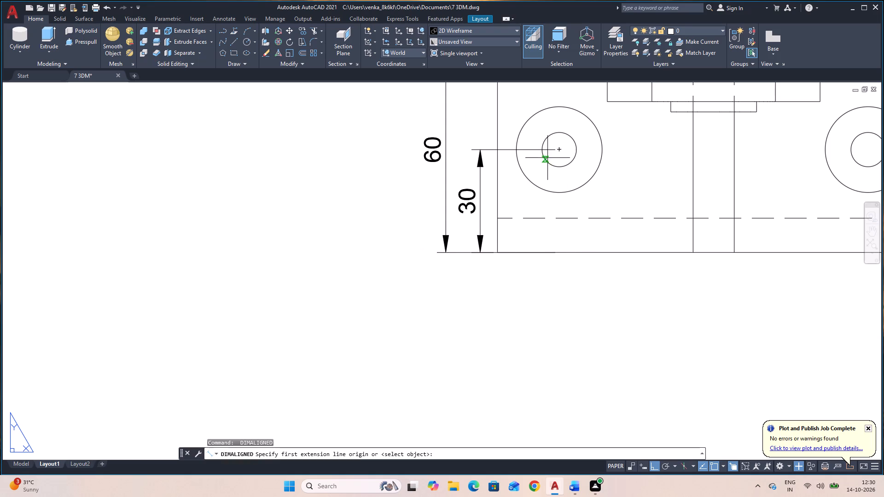
click(559, 150)
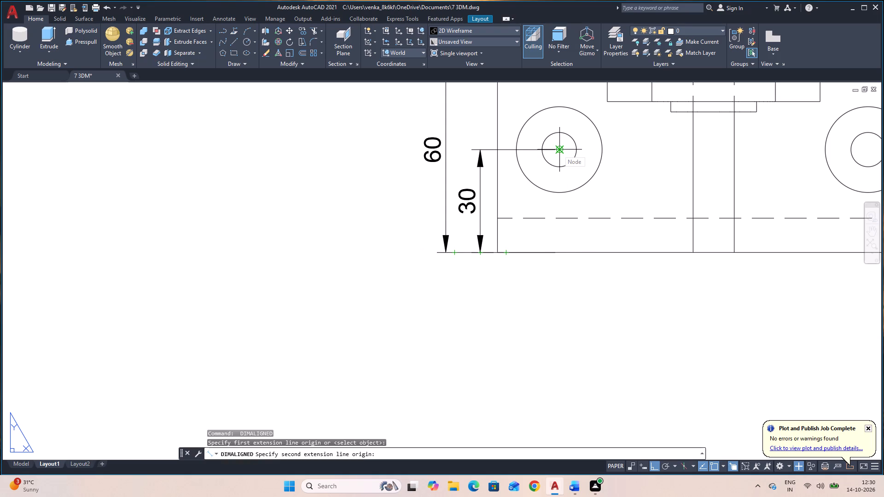
click(500, 149)
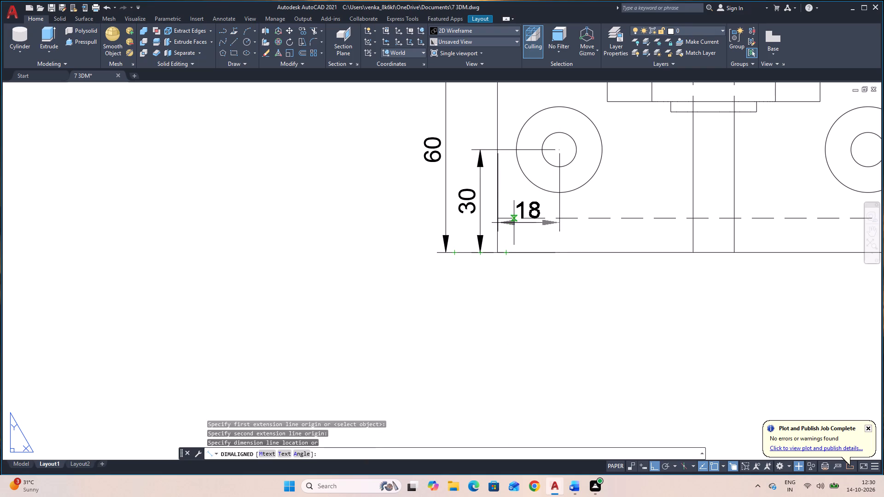
click(518, 277)
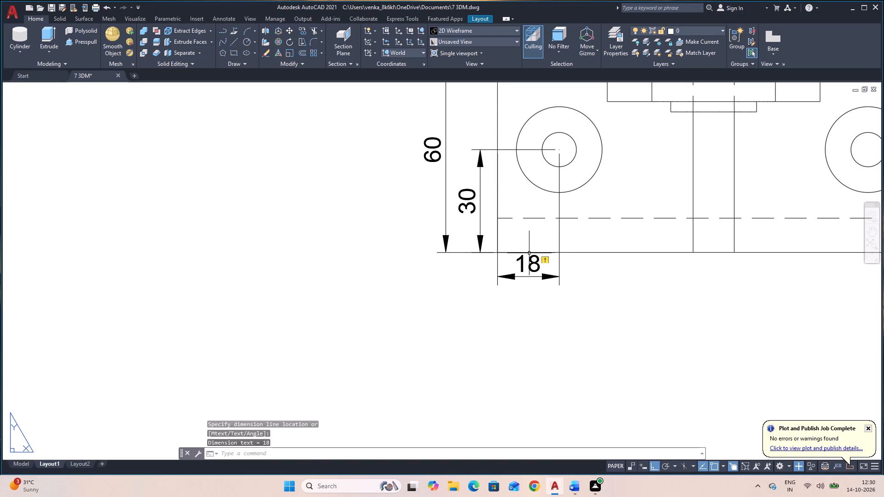
Add an aligned dimension for the left plate boss's projection from the plate face, placed beside the plate in the top-down view.
scroll(530, 237, down, 2)
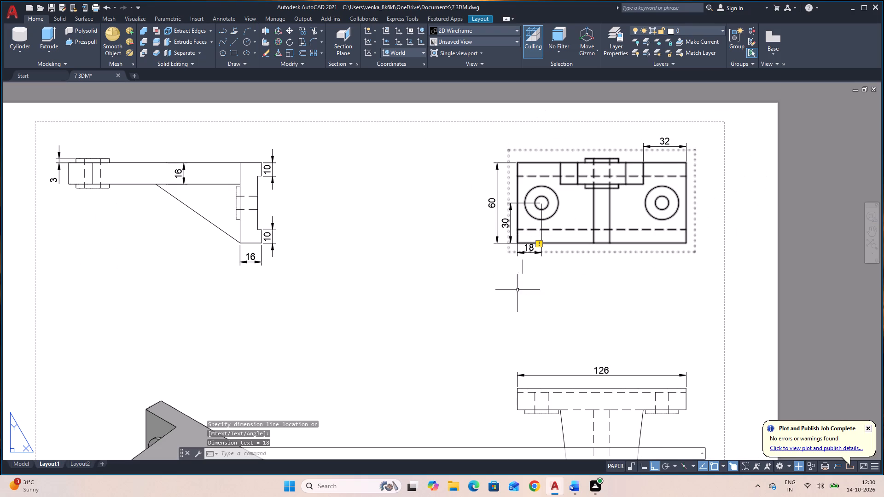
scroll(513, 294, down, 1)
middle_drag(477, 316, 499, 238)
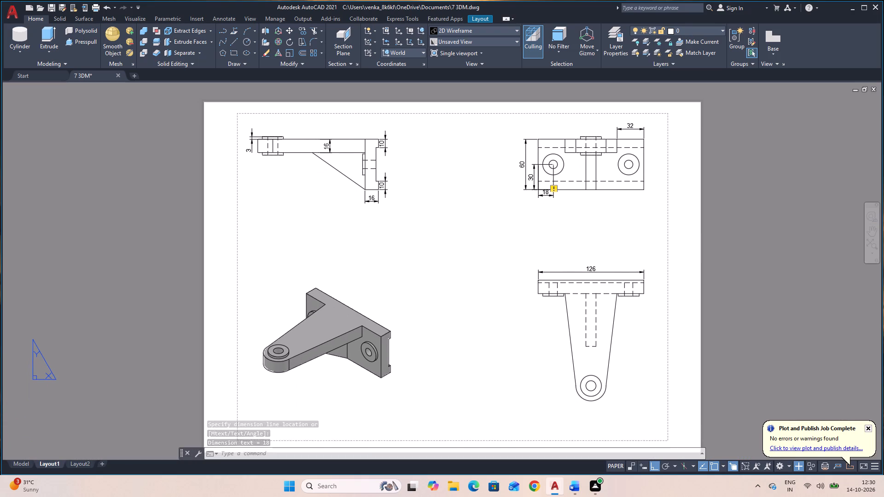
middle_drag(499, 238, 502, 229)
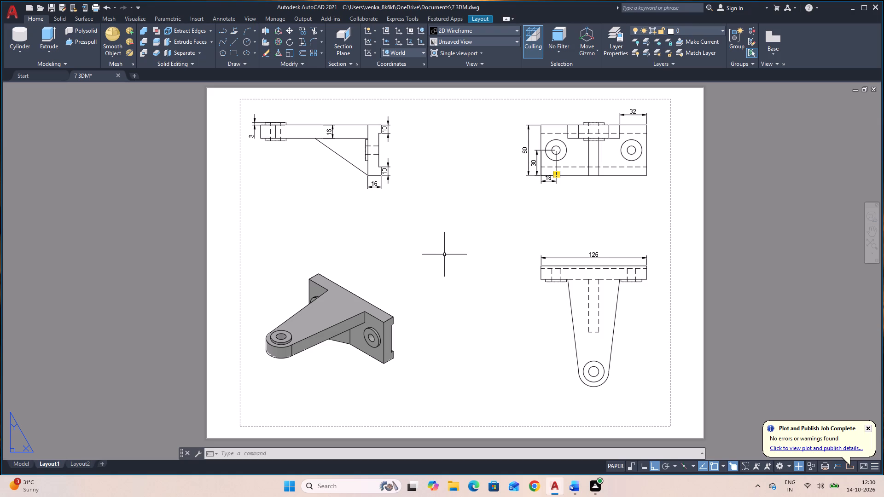
key(space)
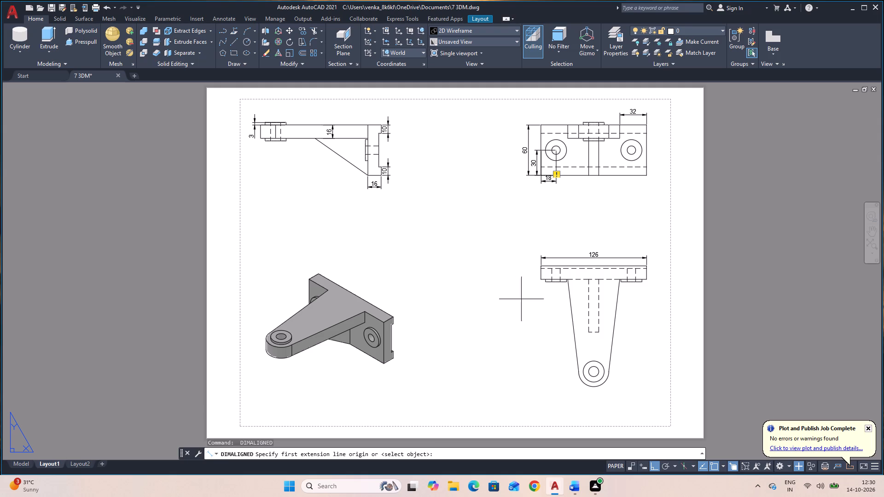
scroll(544, 295, up, 2)
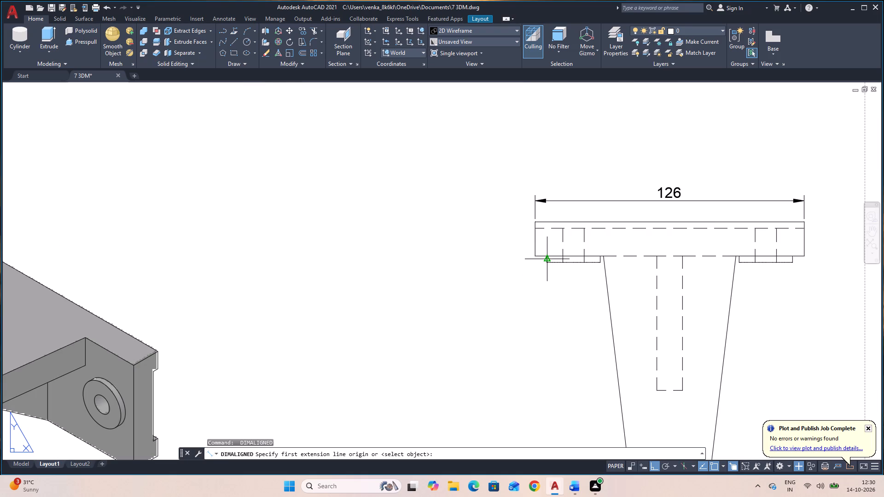
click(547, 264)
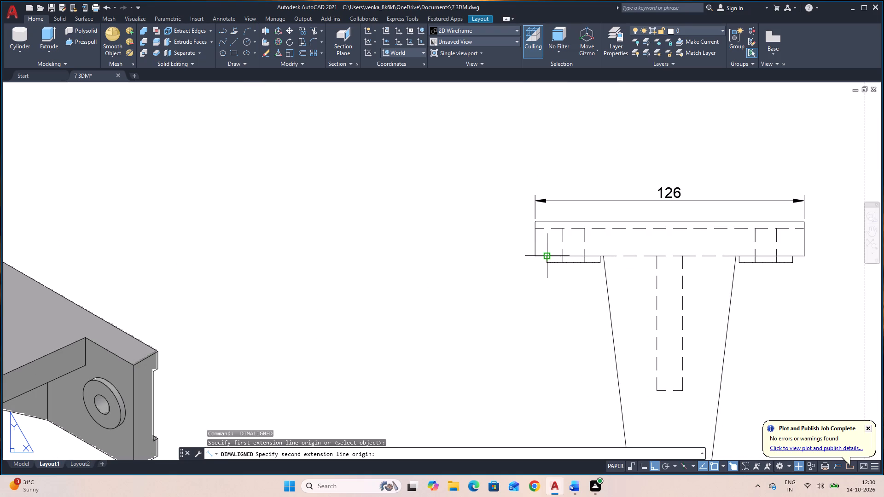
click(548, 255)
click(507, 265)
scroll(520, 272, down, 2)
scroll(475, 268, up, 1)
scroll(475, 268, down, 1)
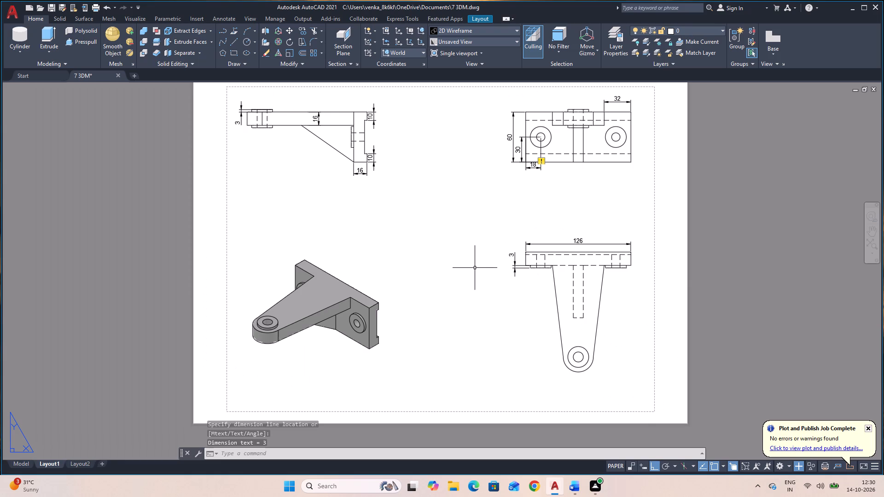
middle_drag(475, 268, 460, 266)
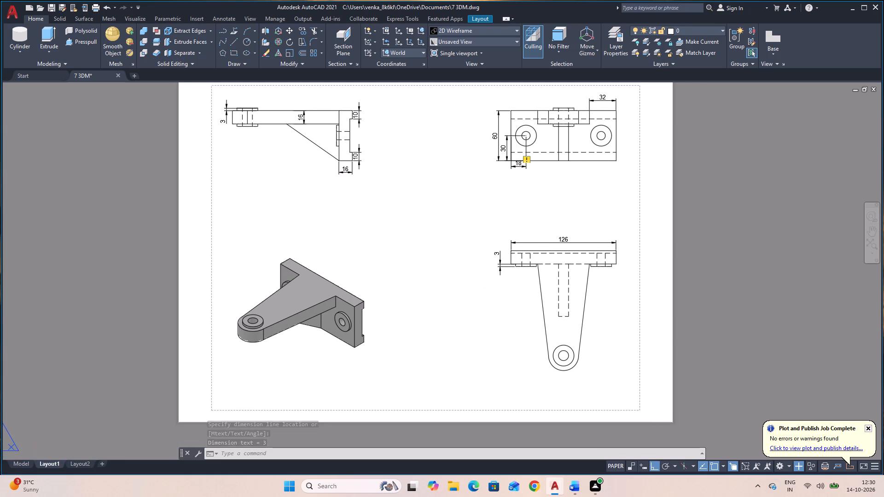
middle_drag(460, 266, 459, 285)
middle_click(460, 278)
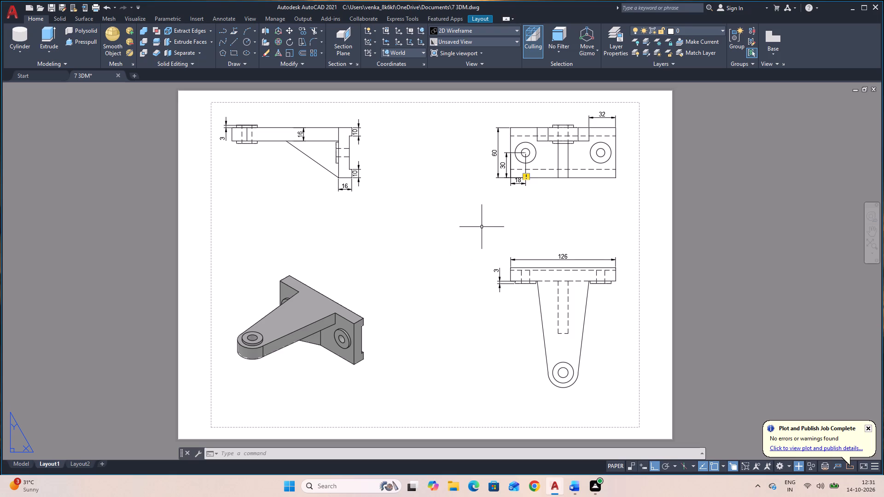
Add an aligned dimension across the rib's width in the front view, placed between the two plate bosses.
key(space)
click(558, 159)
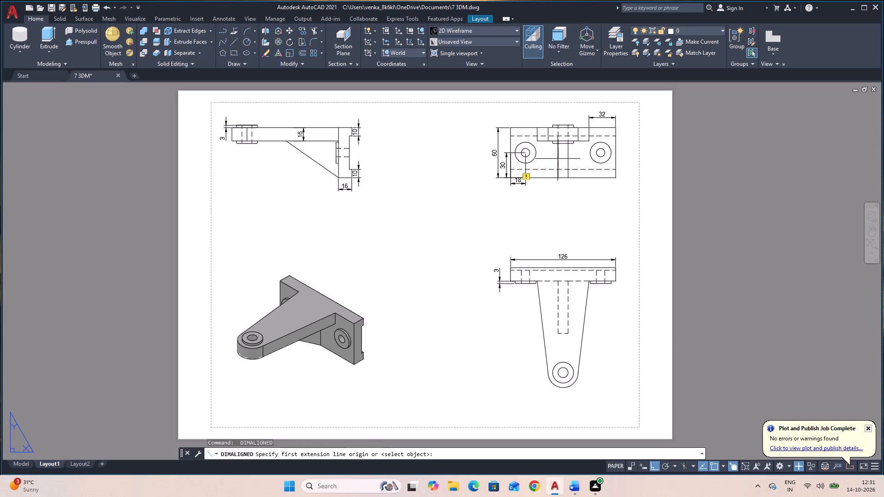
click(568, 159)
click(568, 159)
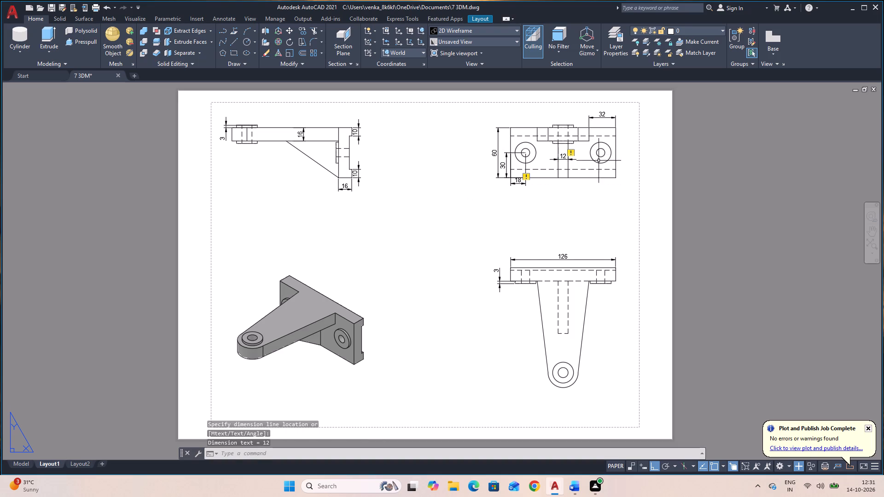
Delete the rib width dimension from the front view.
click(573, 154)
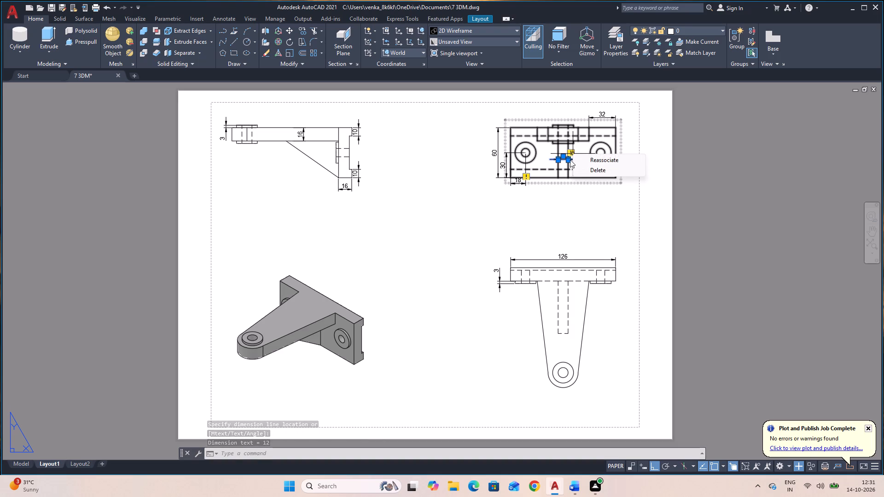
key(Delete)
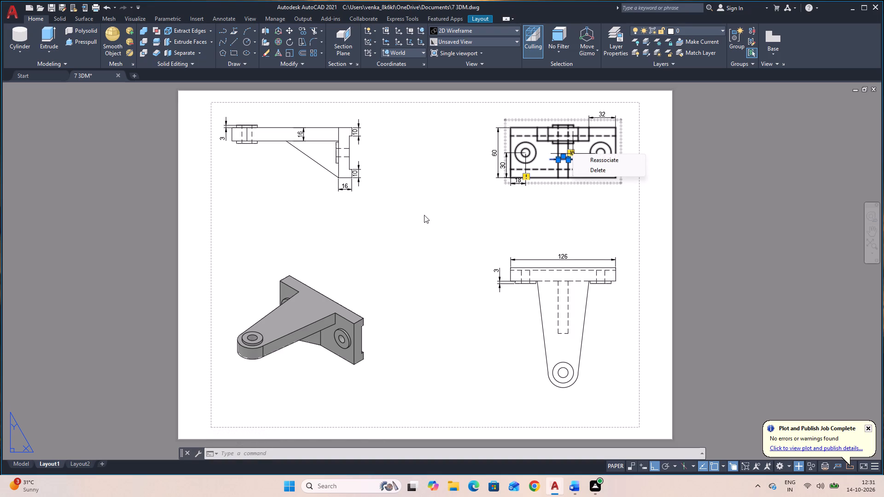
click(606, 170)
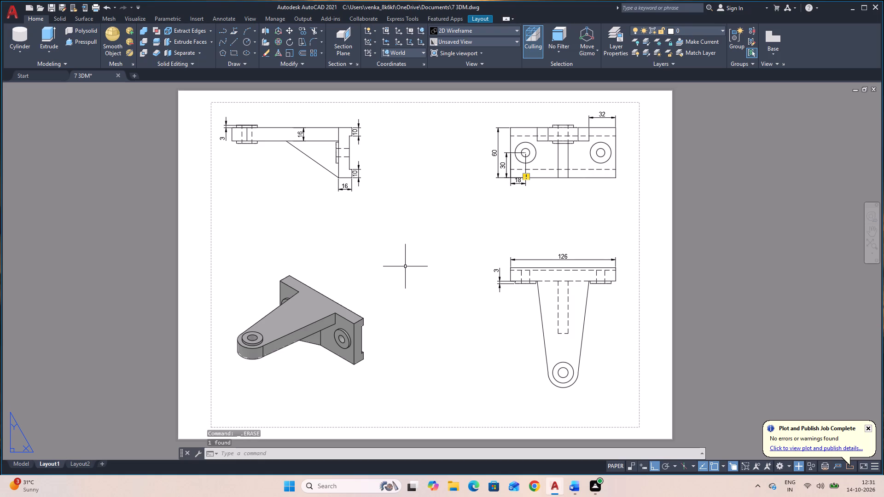
Add an aligned dimension across the rib's hidden edges in the top-down view, placed over the rib inside the arm.
text(DAL)
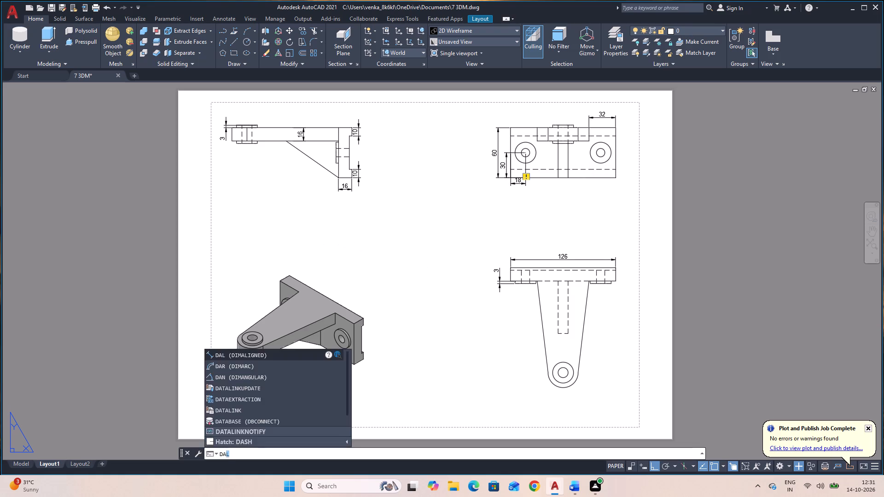
key(space)
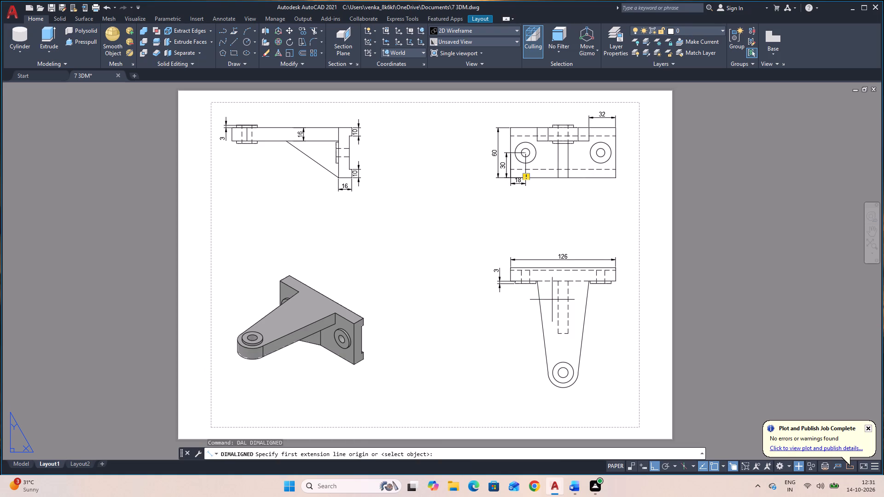
click(558, 307)
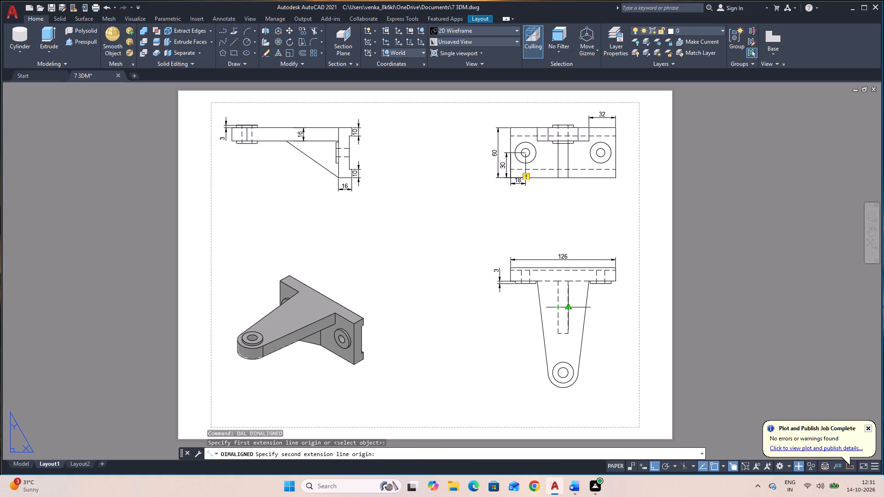
click(568, 306)
click(571, 301)
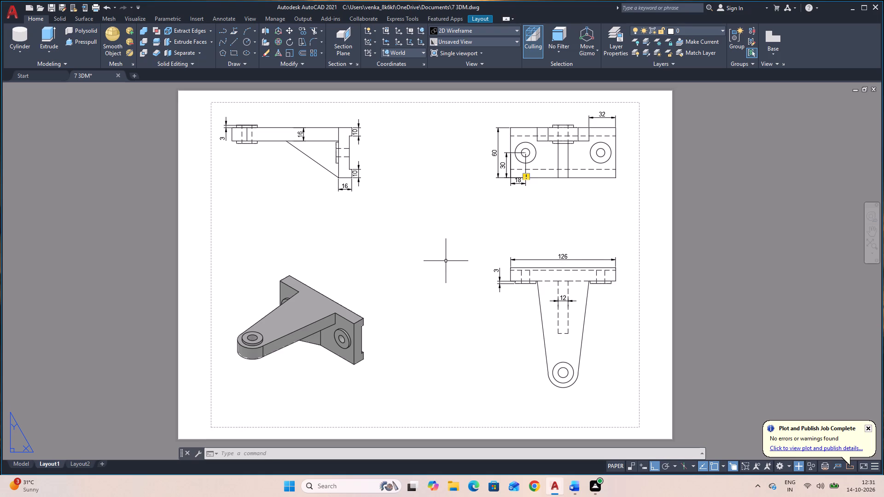
Delete the dimension from the plate's left edge to the left hole's centre below the front view.
click(522, 183)
key(Delete)
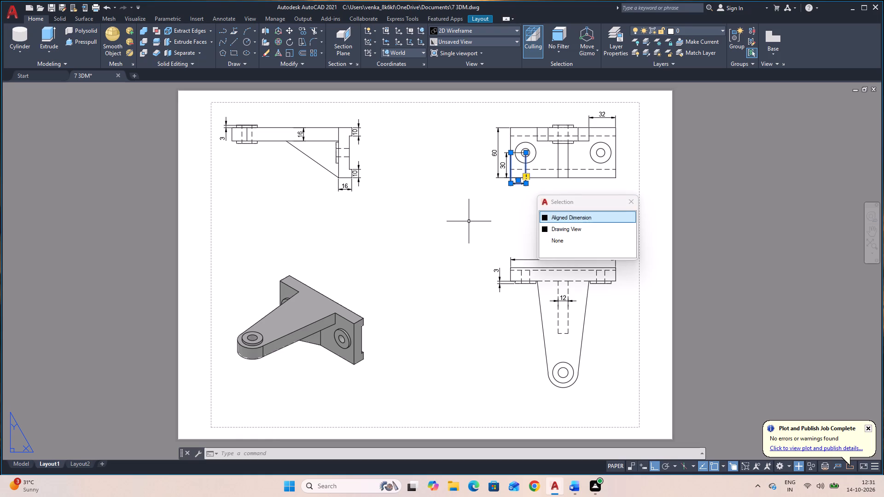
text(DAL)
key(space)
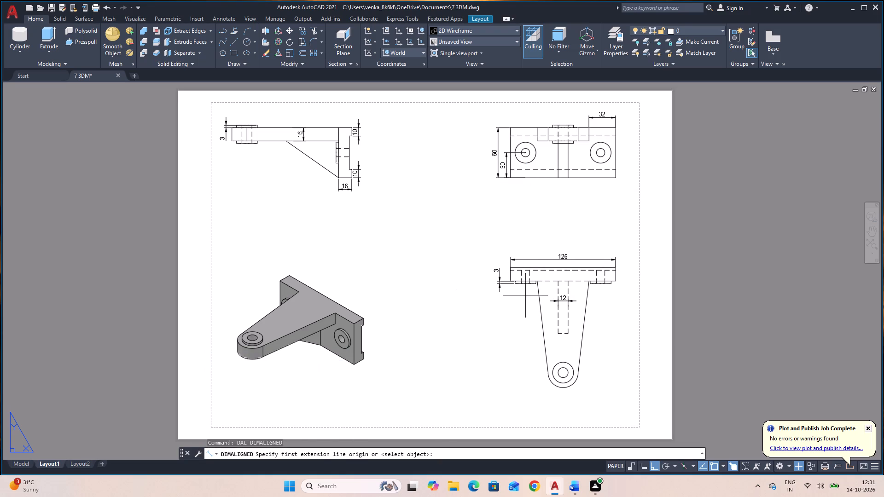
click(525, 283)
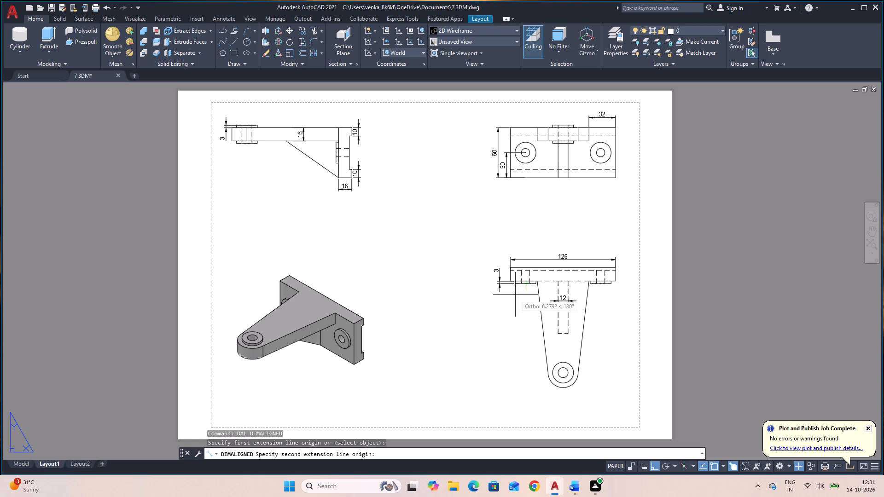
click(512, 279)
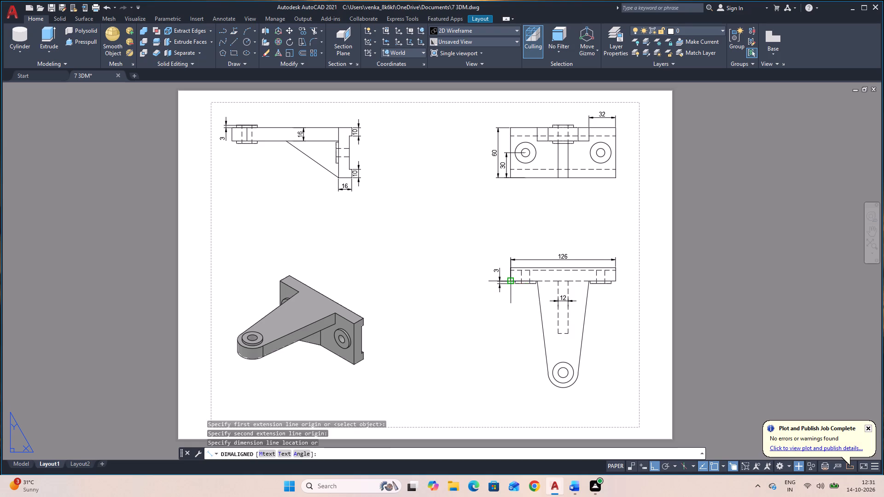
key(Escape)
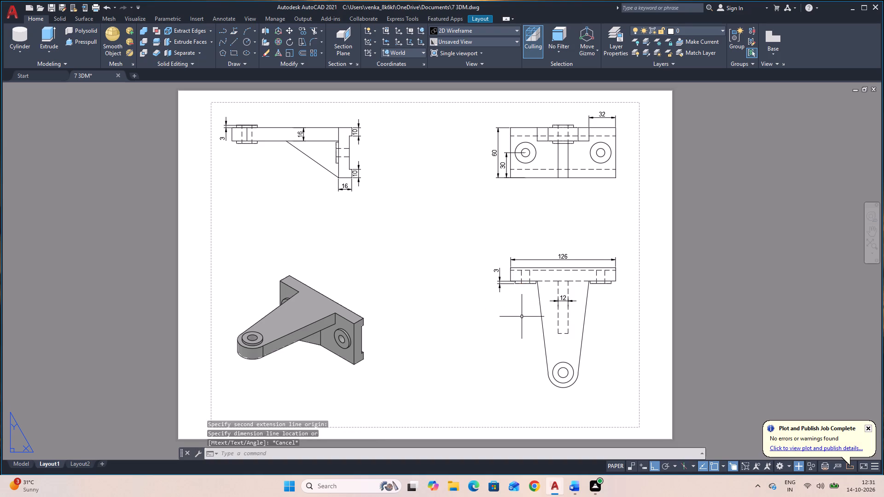
Add an aligned dimension from the plate's left edge to the left boss's centre, placed below the plate in the top-down view.
key(space)
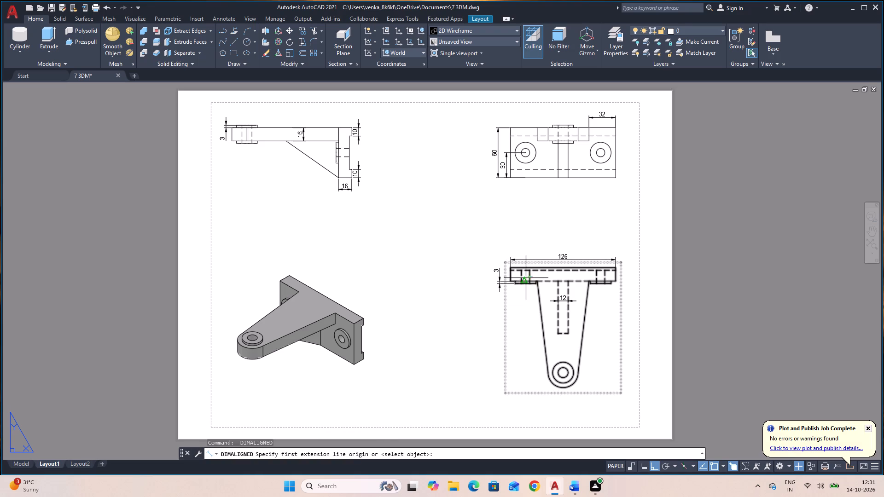
scroll(525, 281, up, 3)
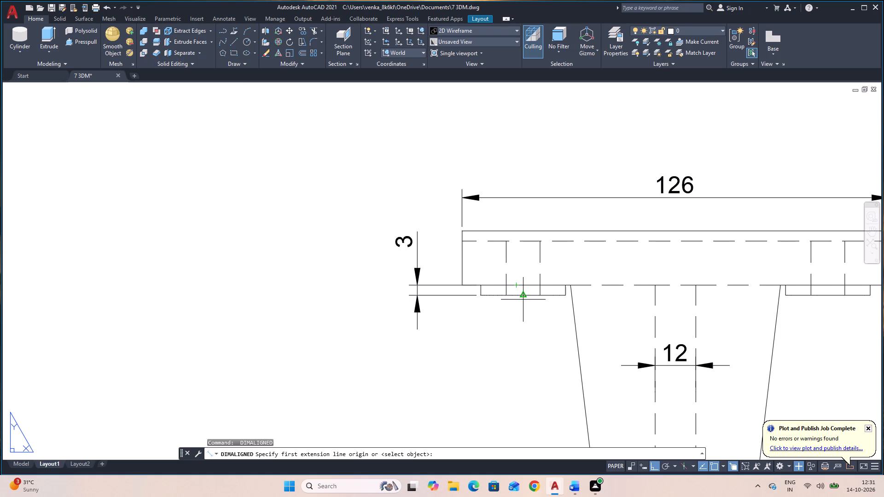
click(523, 297)
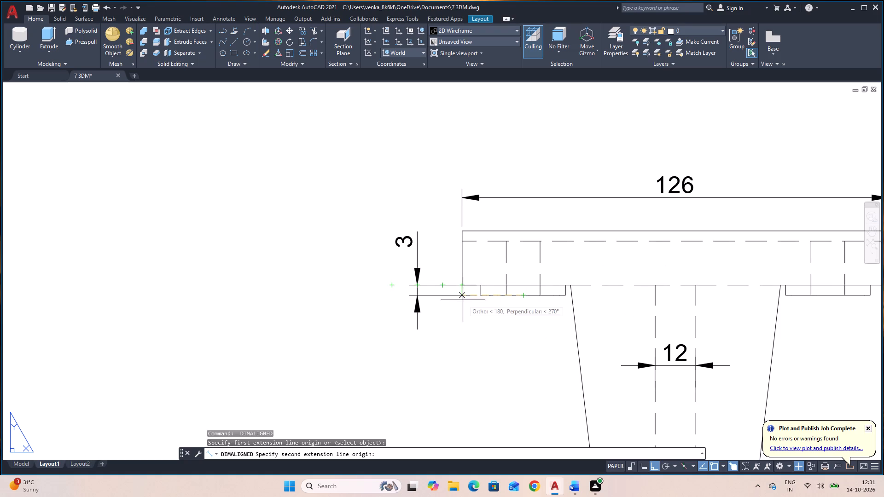
click(461, 311)
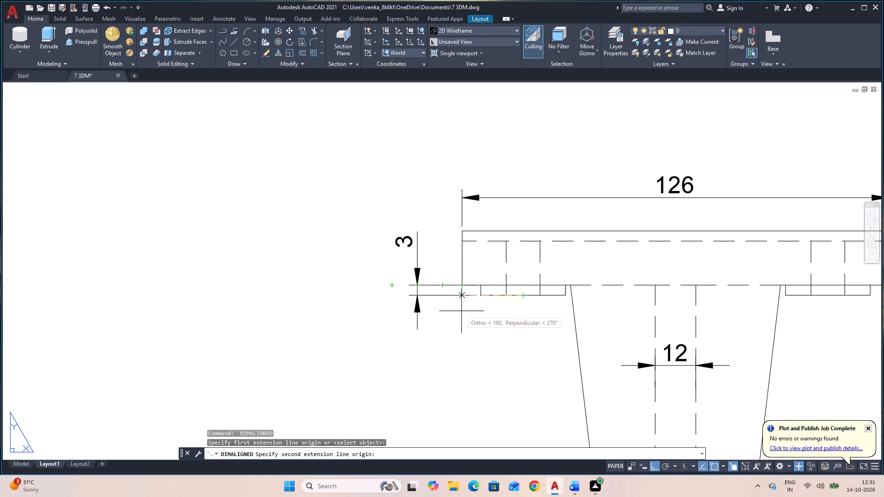
click(471, 329)
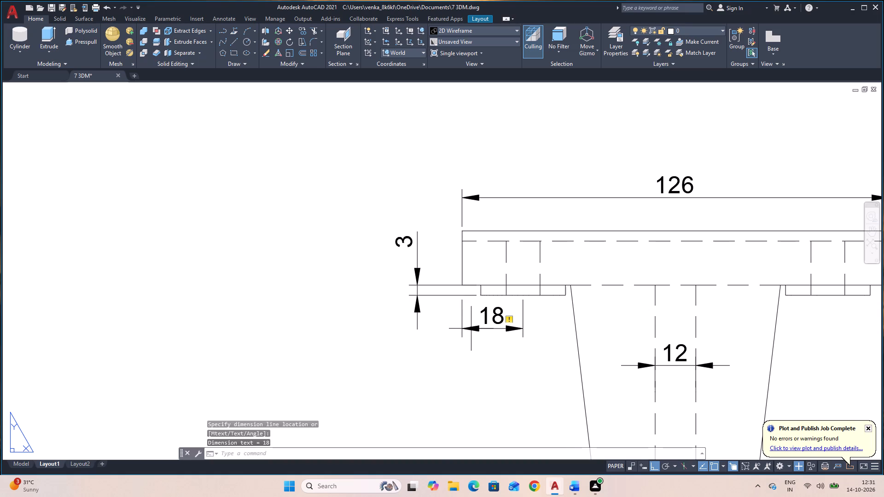
Add a diameter dimension to the outer circle of the arm-end boss in the top-down view, placed beside the arm's right side.
scroll(538, 324, down, 2)
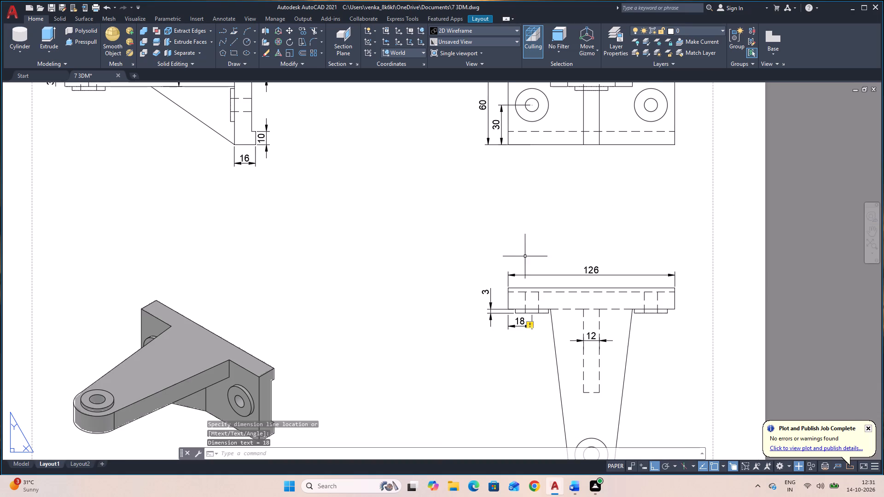
scroll(522, 248, down, 1)
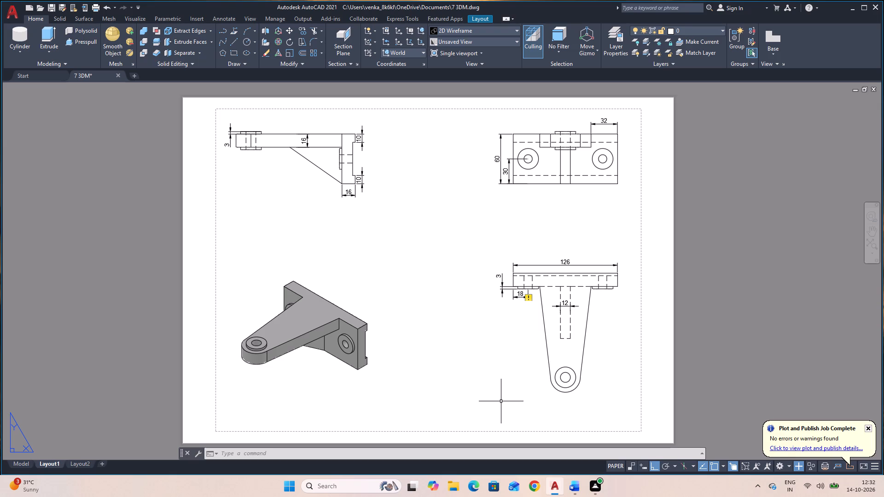
text(DD)
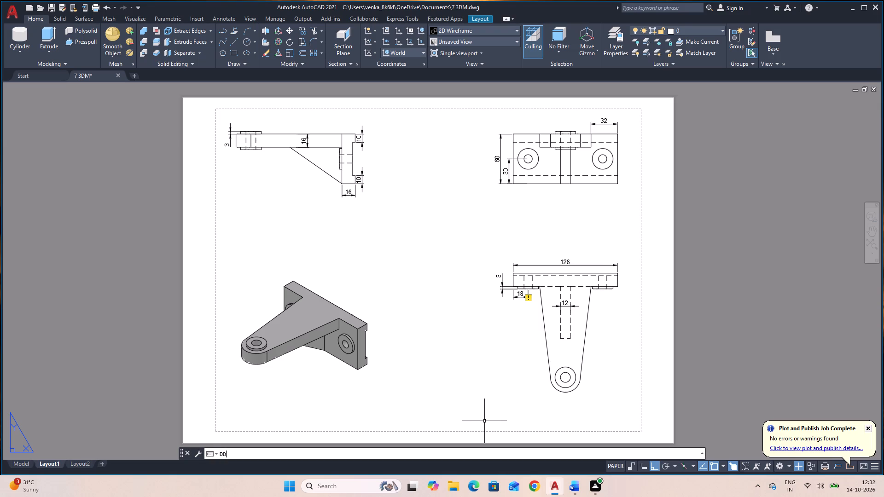
key(i)
key(space)
click(573, 369)
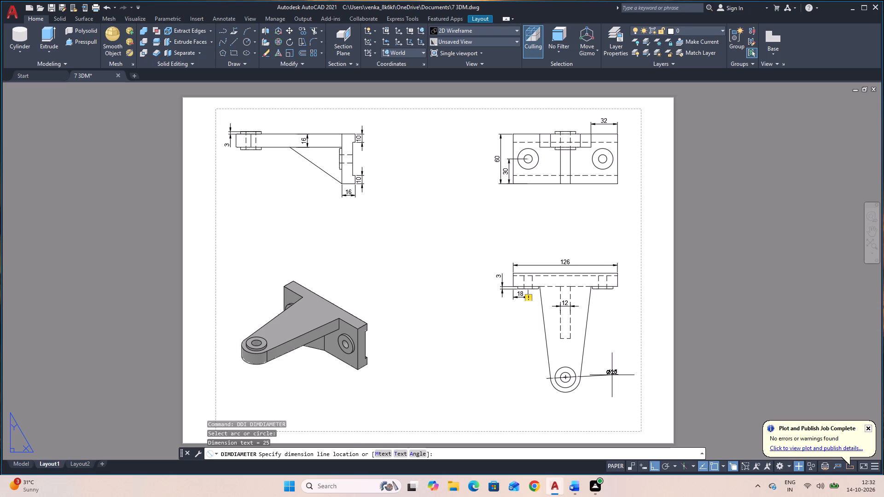
click(612, 375)
Append ",3 THICK" to the text of the arm-end boss's diameter dimension.
double_click(616, 371)
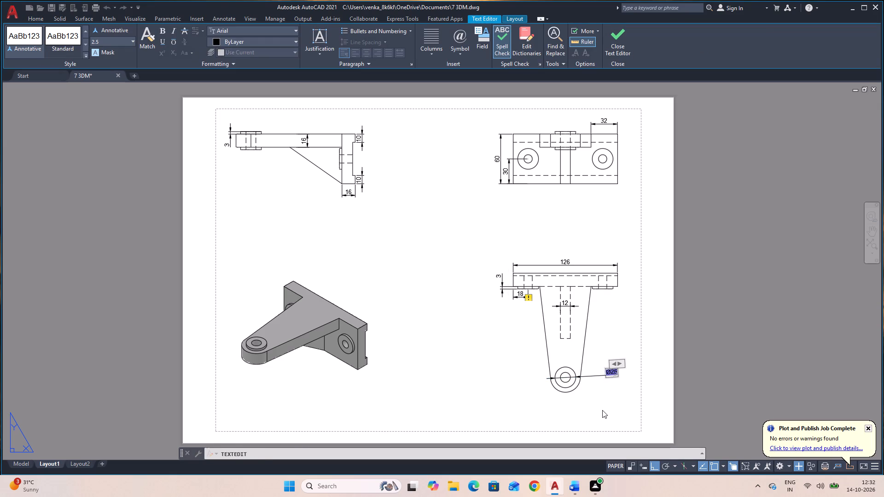
click(611, 371)
key(Right)
key(comma)
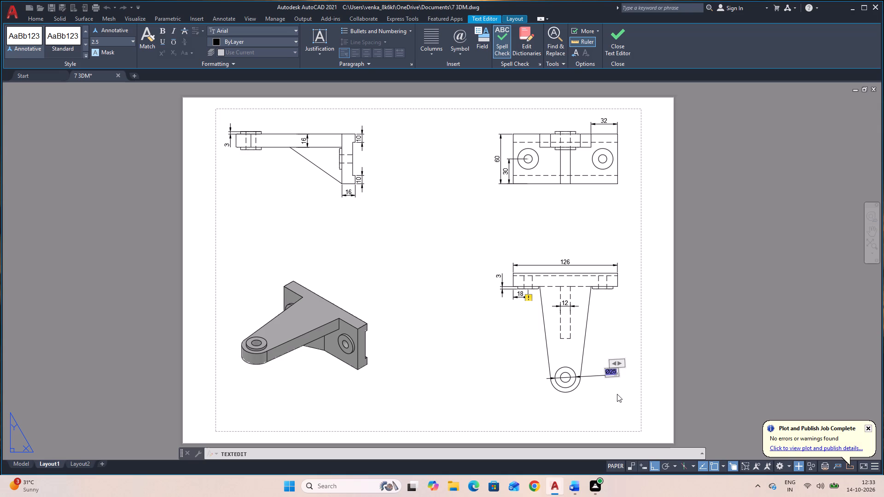
text(3)
key(space)
text(THI)
key(c)
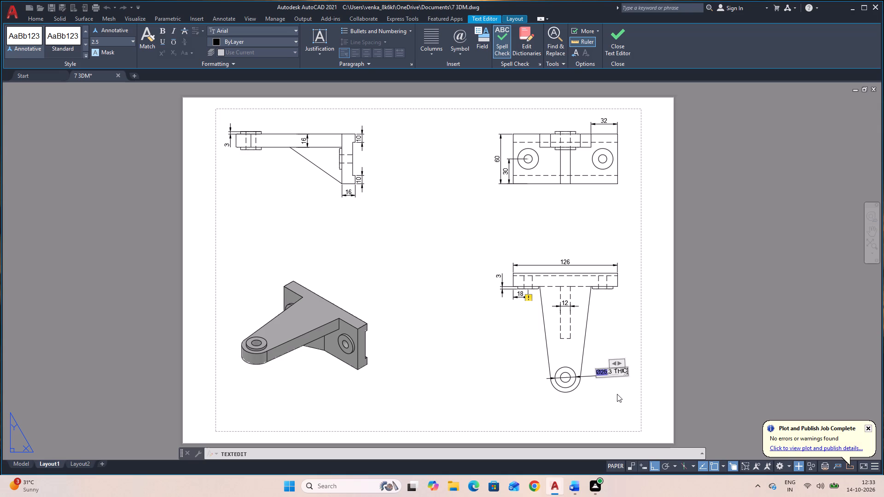
key(k)
key(Return)
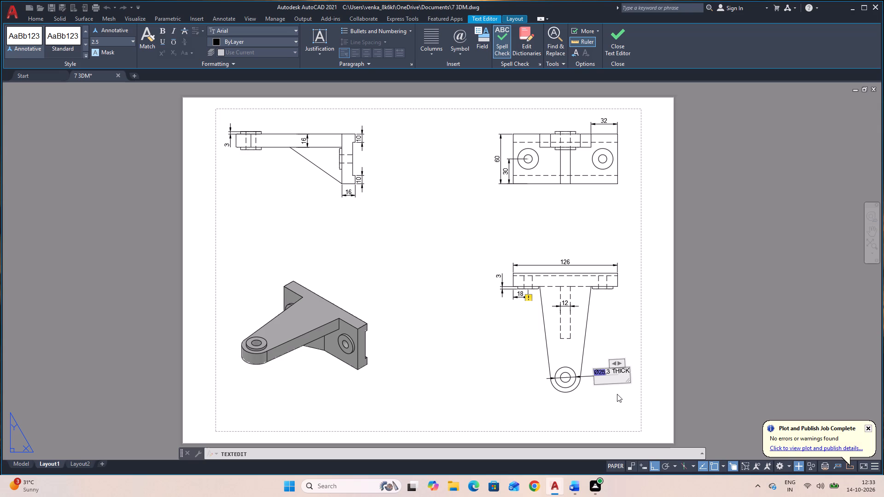
click(617, 394)
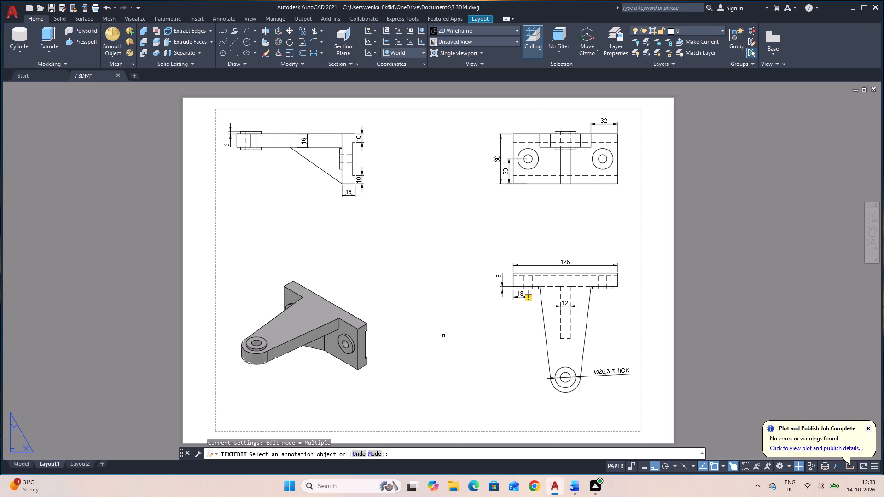
key(Escape)
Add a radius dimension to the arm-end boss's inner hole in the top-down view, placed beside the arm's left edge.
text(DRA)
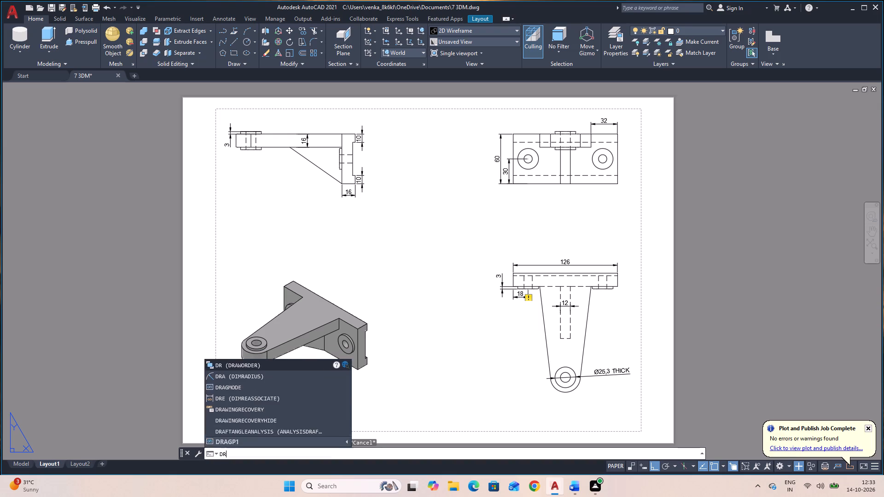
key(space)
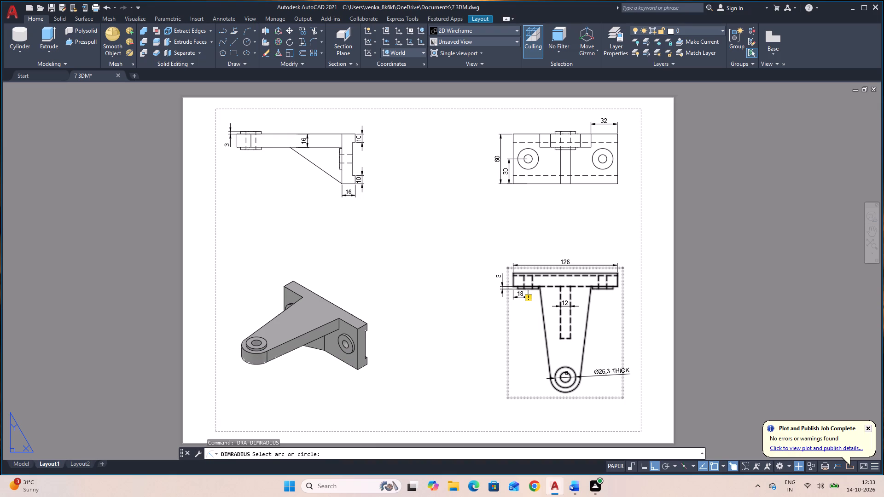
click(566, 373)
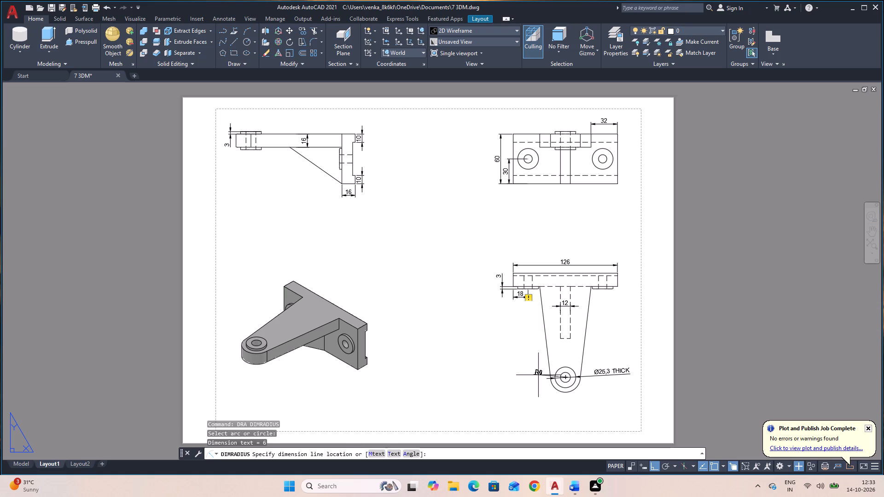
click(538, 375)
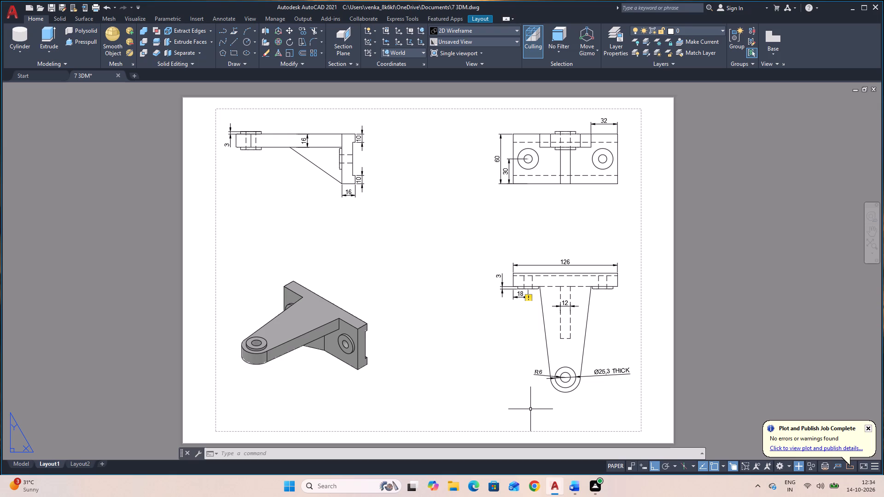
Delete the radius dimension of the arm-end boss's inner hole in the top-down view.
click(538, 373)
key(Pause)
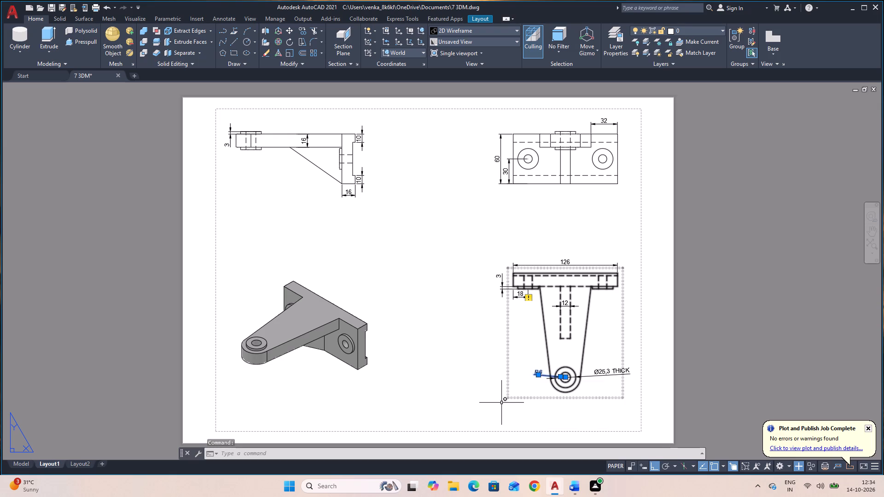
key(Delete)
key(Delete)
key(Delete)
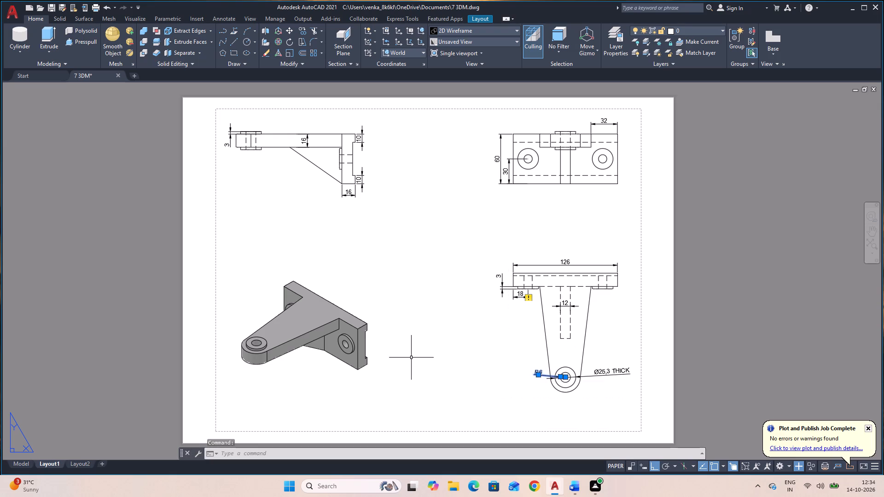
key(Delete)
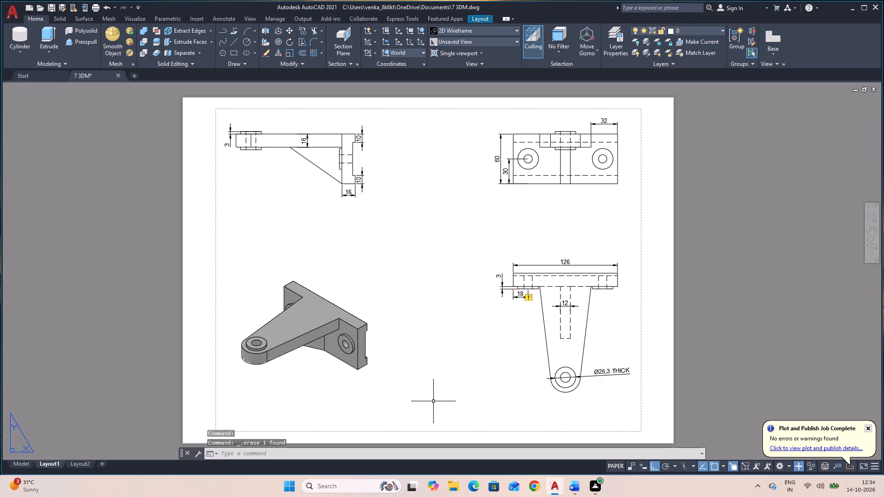
Add a radius dimension to the arm's rounded end in the top-down view, placed below and left of the arc.
text(DRA)
key(space)
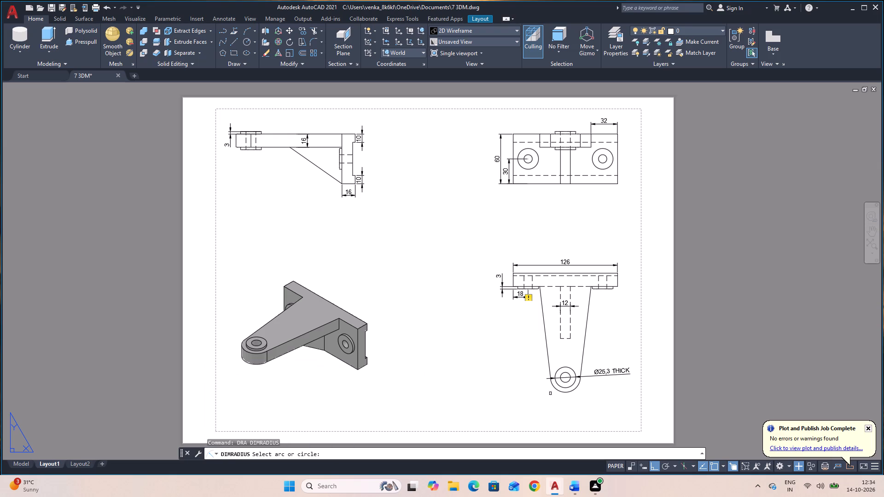
click(554, 388)
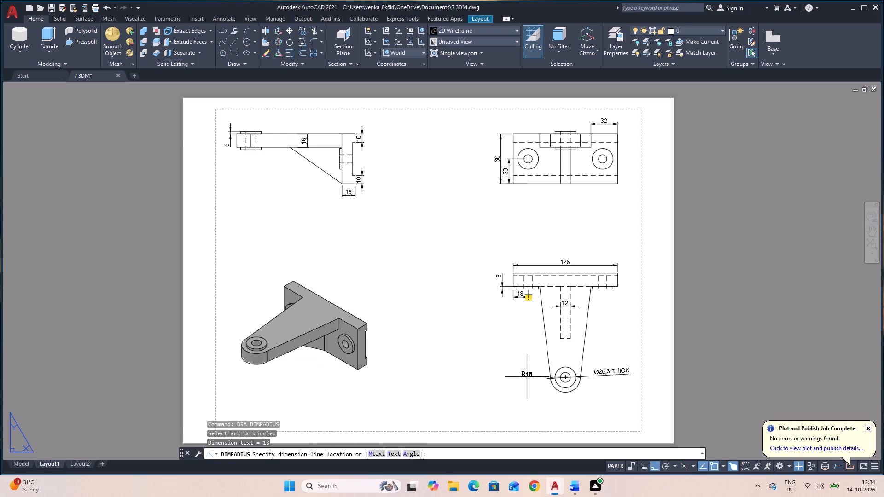
click(537, 401)
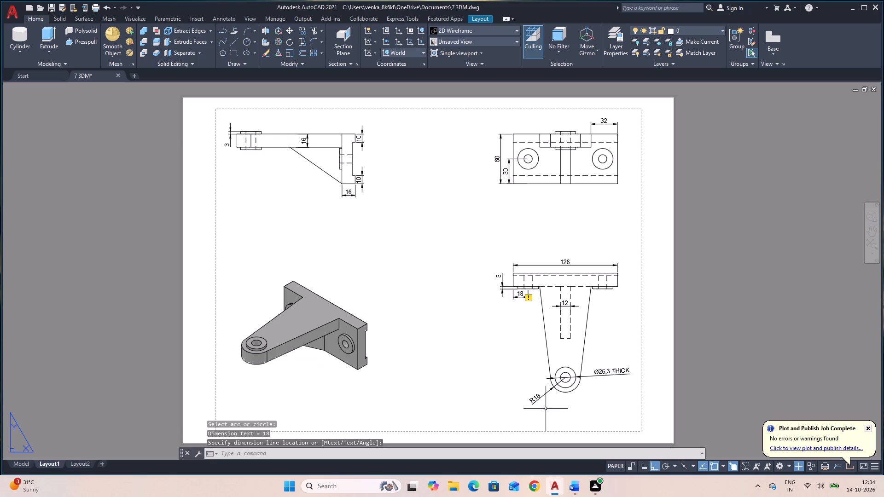
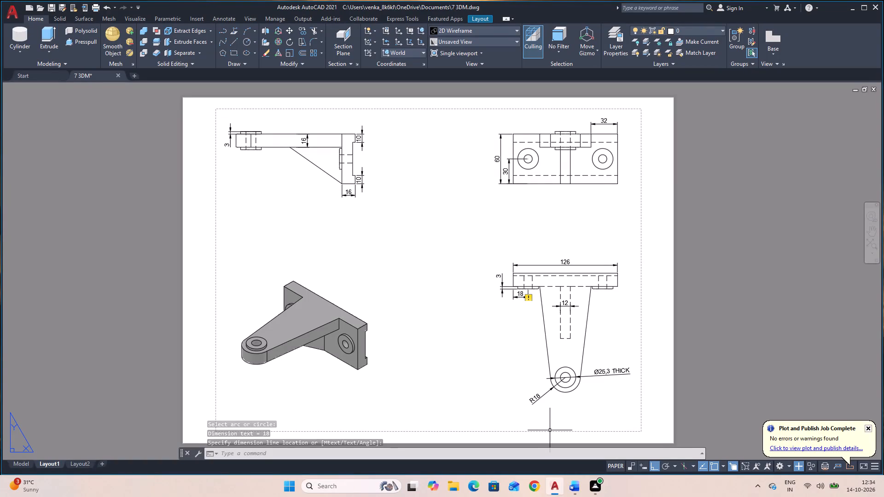
Add a diameter dimension to the arm-end boss's bore in the top-down view, placed below and right of the rounded end.
text(DDI)
key(space)
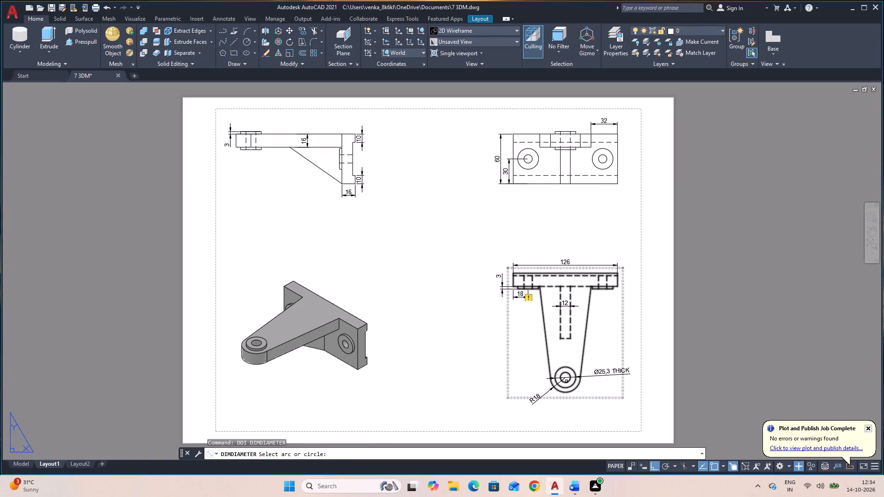
click(566, 381)
click(584, 401)
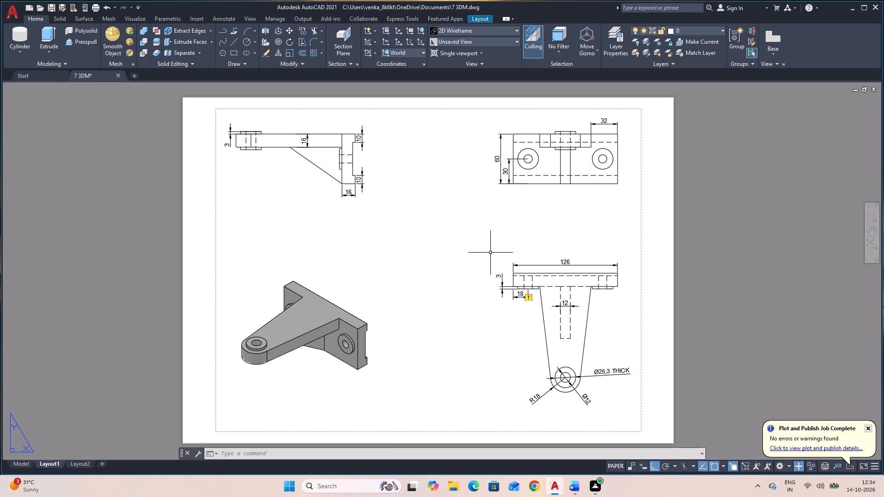
Add a diameter dimension to the outer circle of the back plate's right boss in the front view, placed below the plate.
key(space)
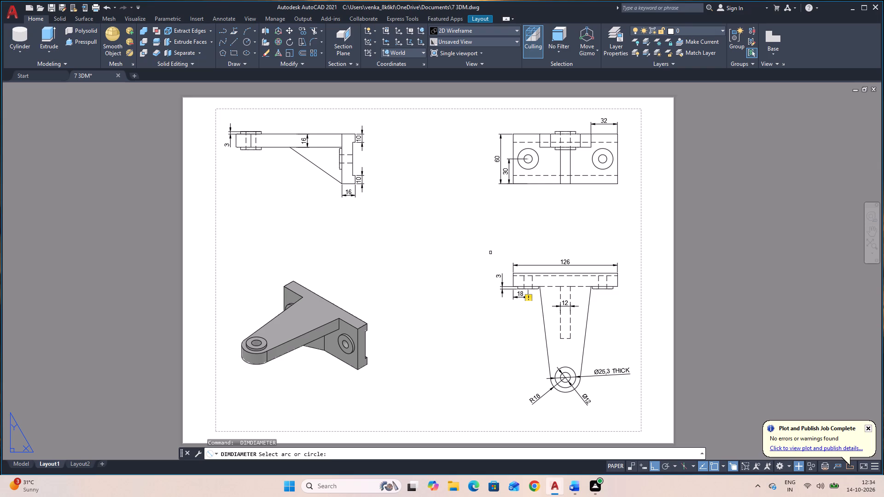
click(603, 170)
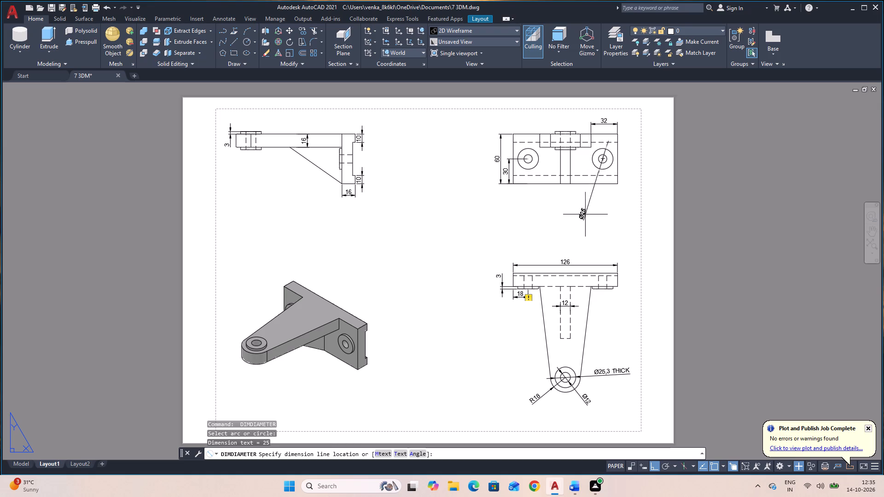
click(550, 222)
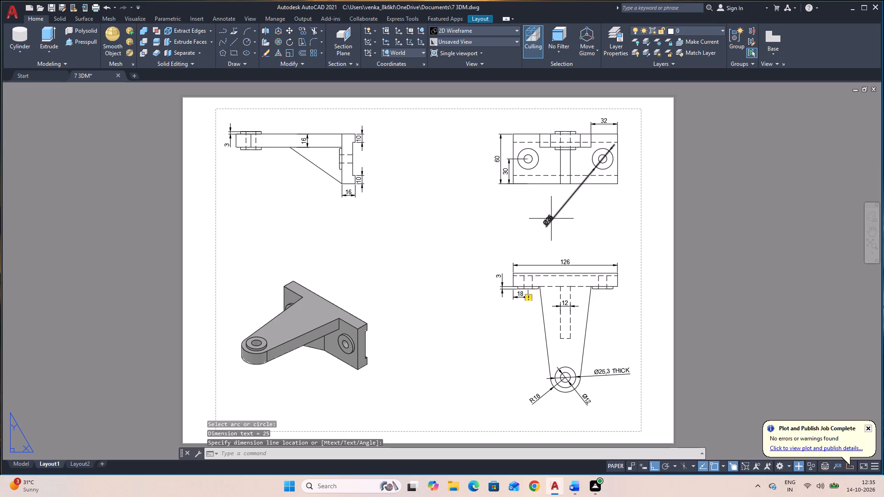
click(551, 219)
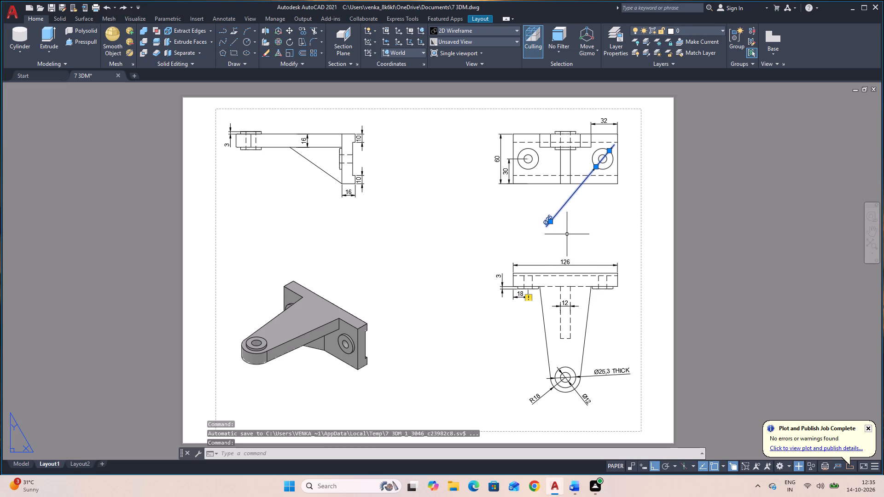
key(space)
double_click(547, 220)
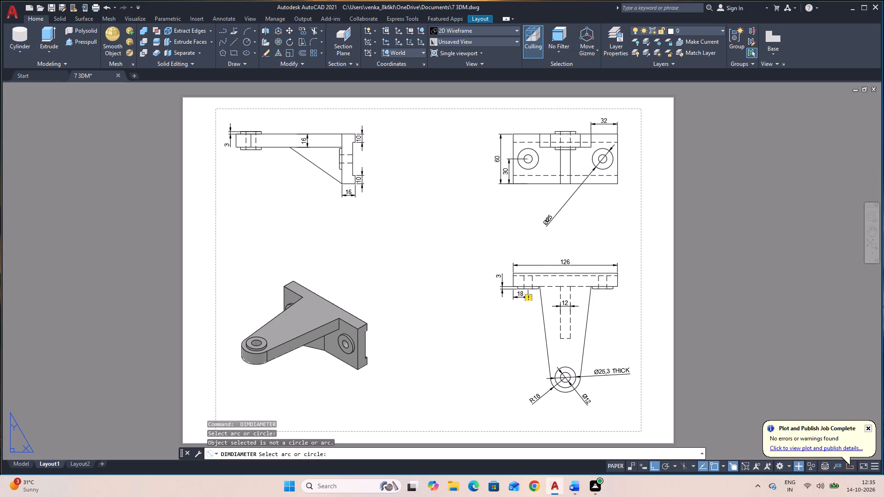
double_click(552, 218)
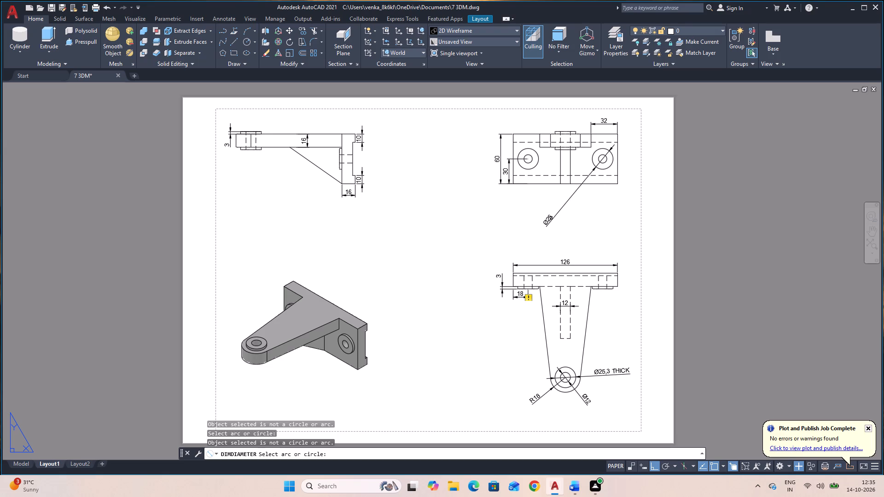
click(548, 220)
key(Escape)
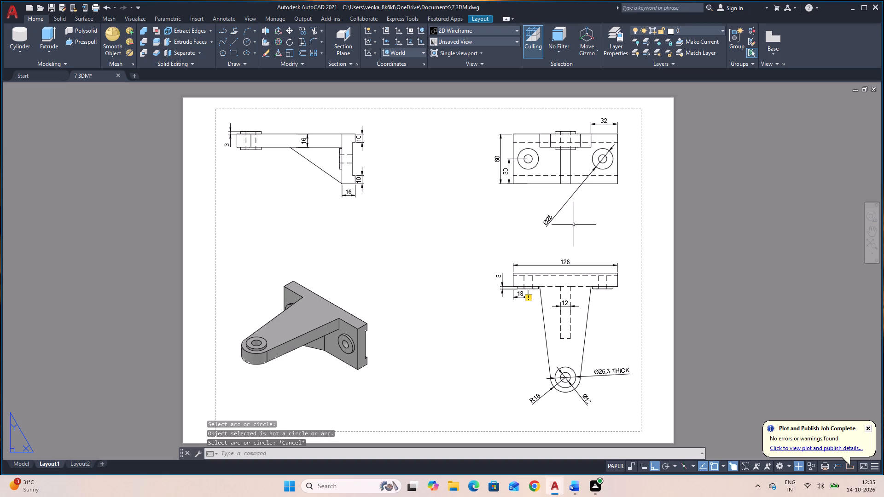
Append ", 3 THICK" to the text of the right boss's outer diameter dimension in the front view.
triple_click(549, 220)
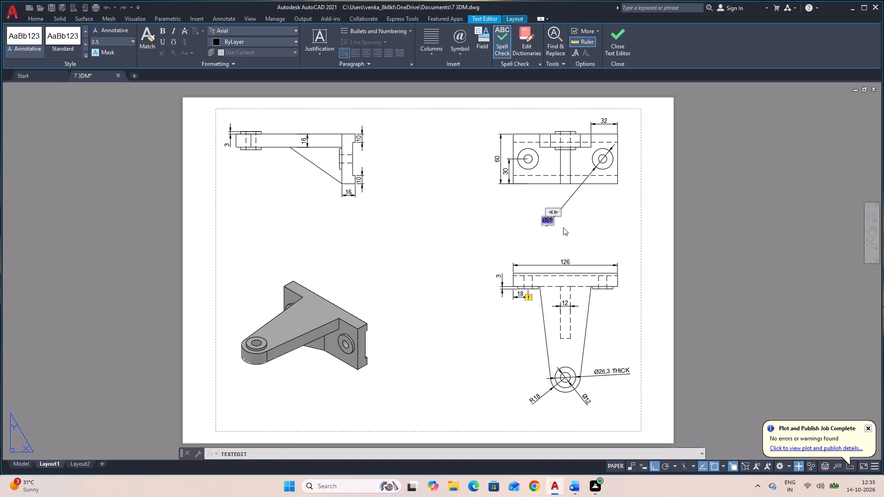
key(Right)
key(comma)
key(space)
key(3)
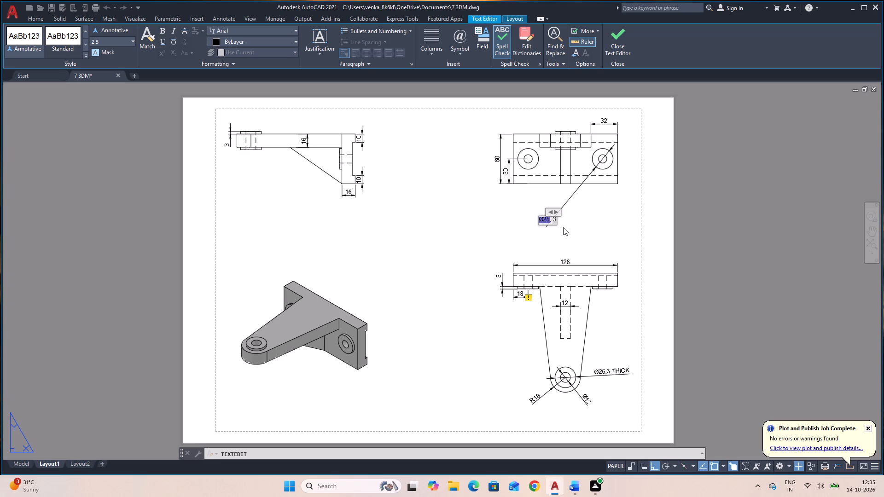
key(space)
text(THI)
text(CK)
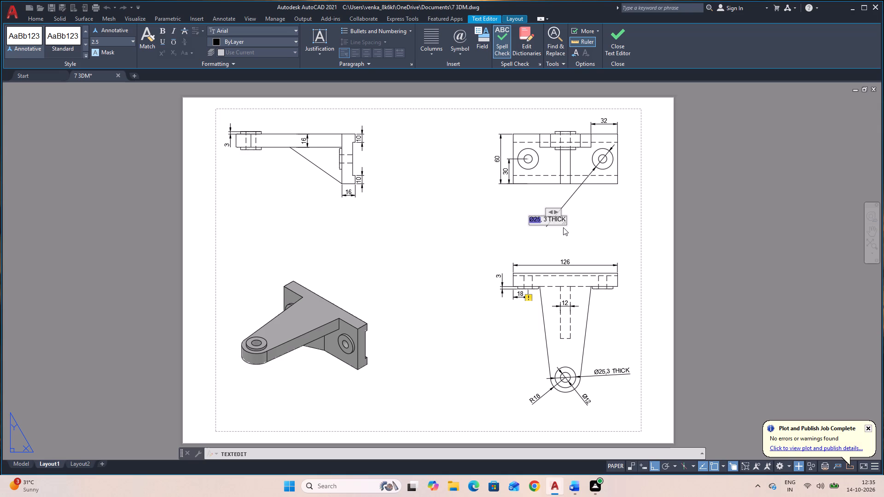
key(Return)
click(588, 216)
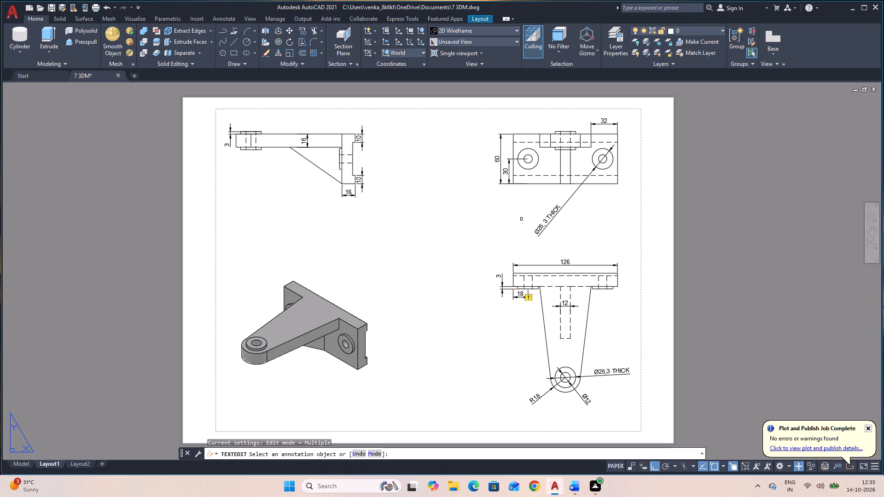
click(599, 159)
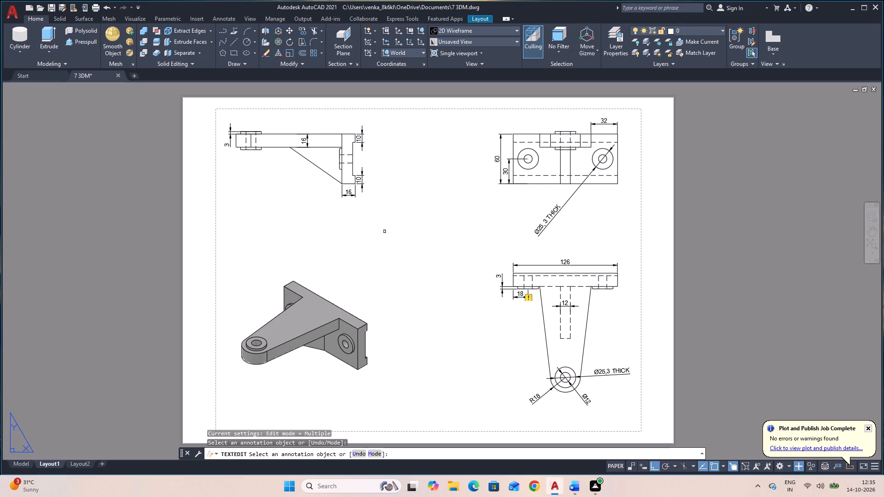
key(Escape)
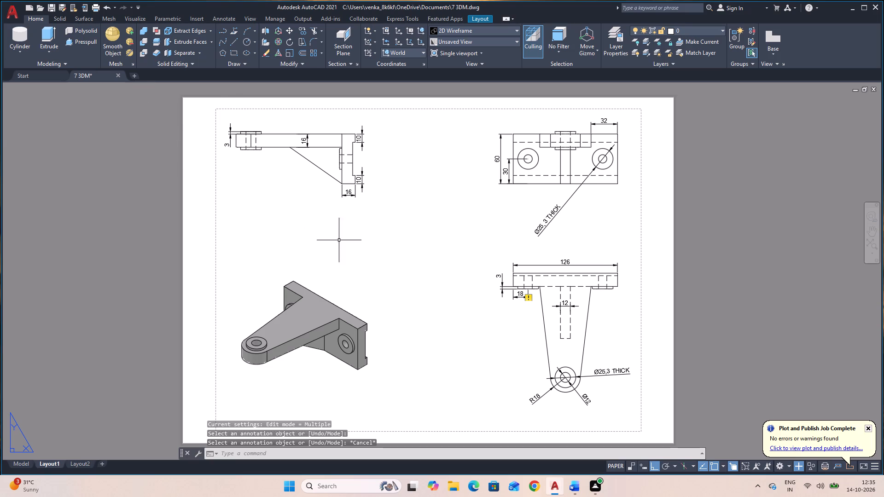
Add a diameter dimension to the right boss's inner hole in the front view, placed just left of the boss.
text(DDI)
key(space)
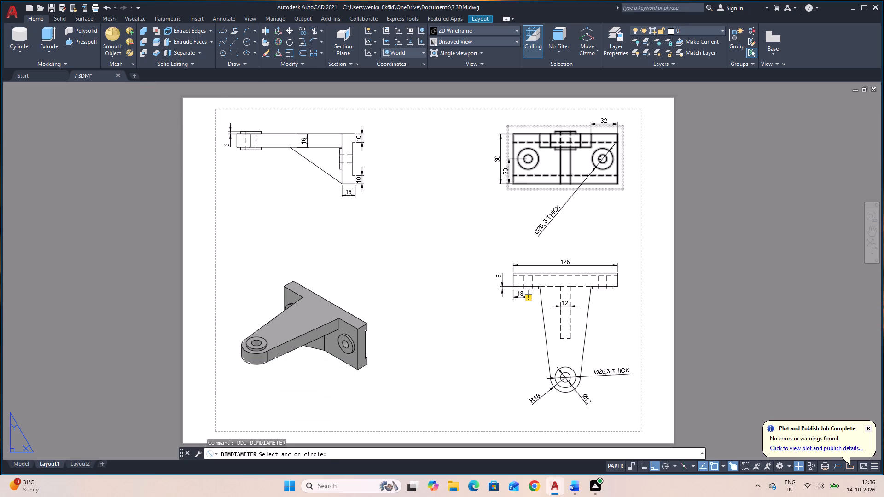
click(599, 158)
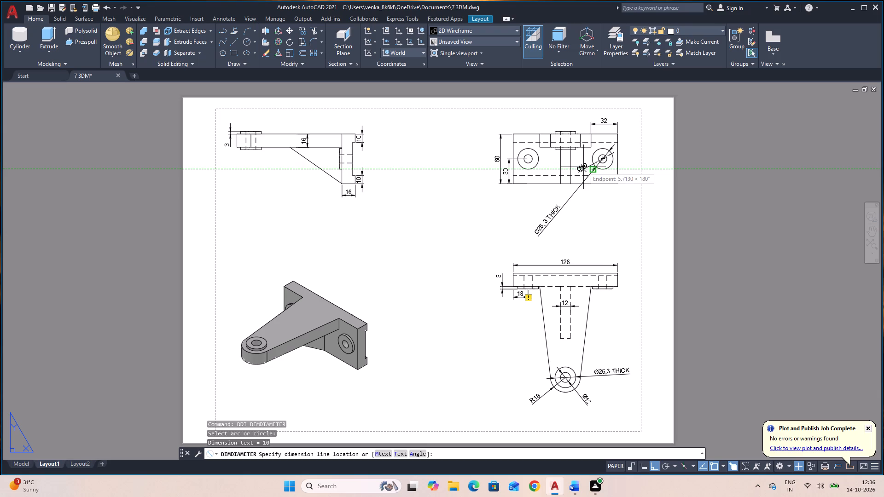
click(582, 163)
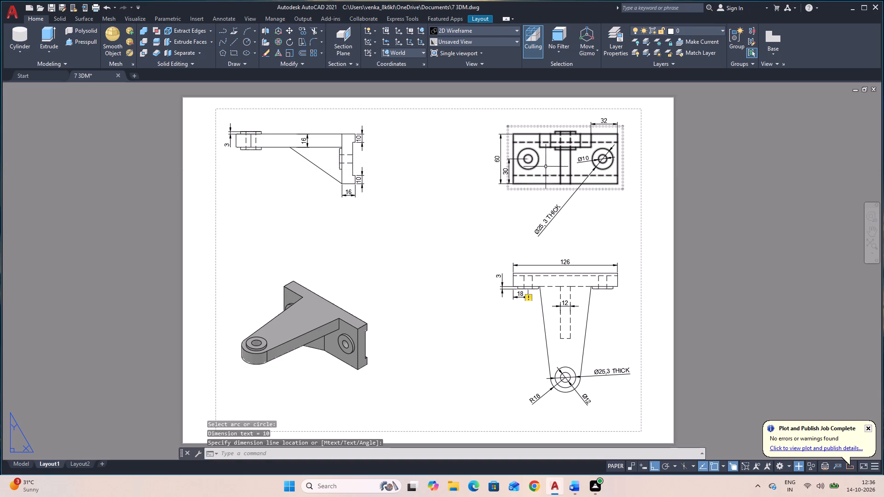
Add a diameter dimension to the left boss's inner hole in the front view, placed just right of the boss.
key(space)
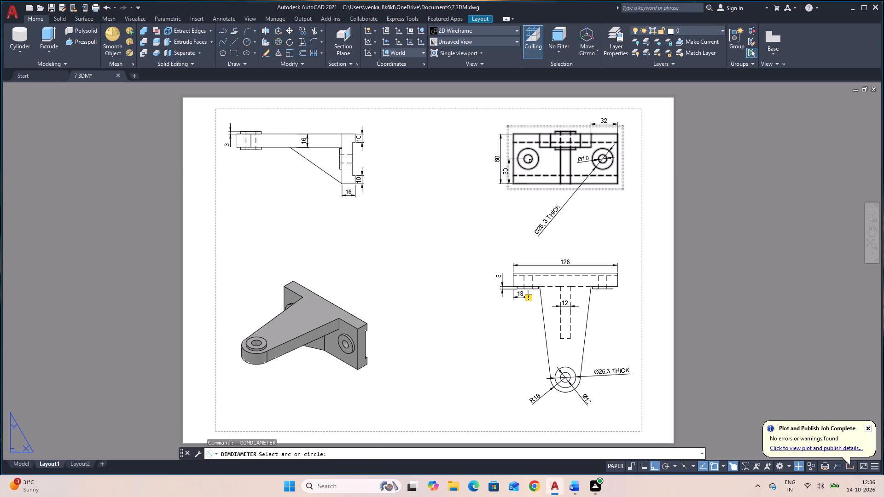
click(530, 162)
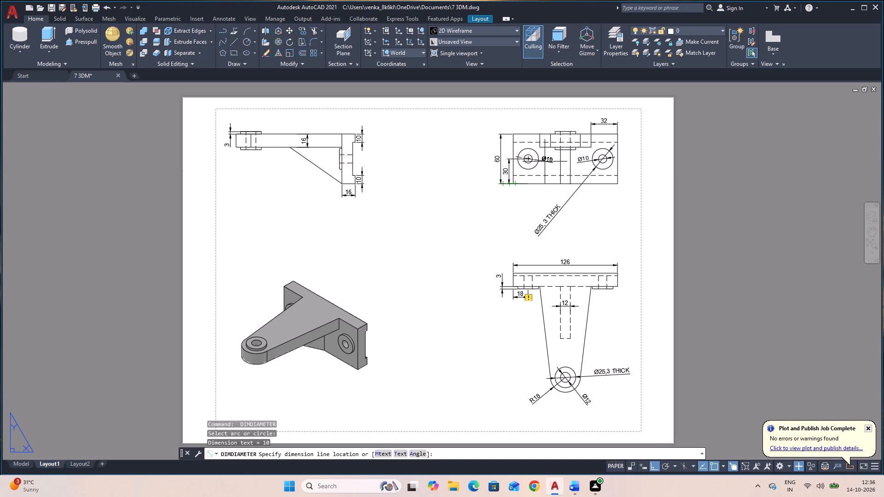
click(547, 160)
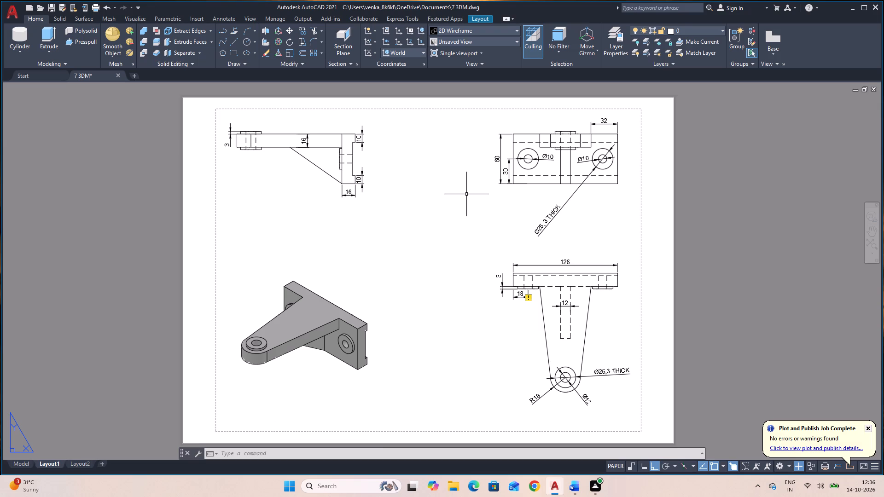
key(Escape)
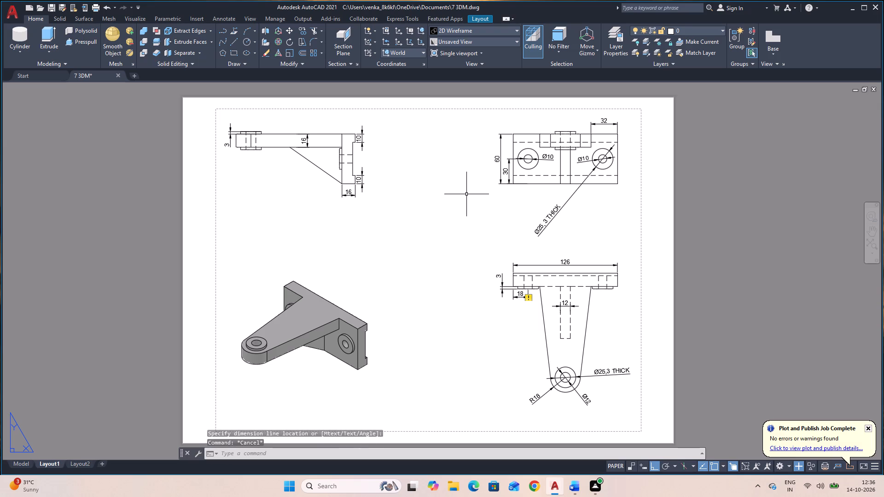
Add an aligned dimension for the rib's length along the arm's underside in the side view, placed below the rib.
text(DAL)
key(space)
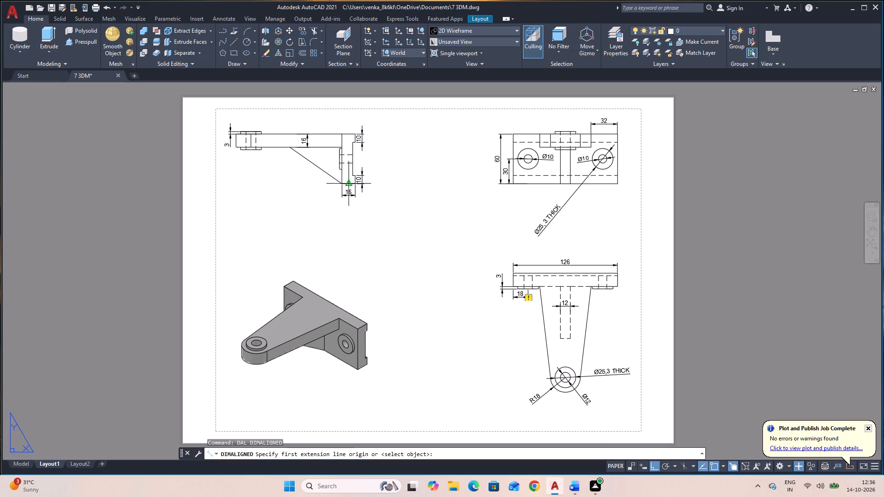
click(289, 148)
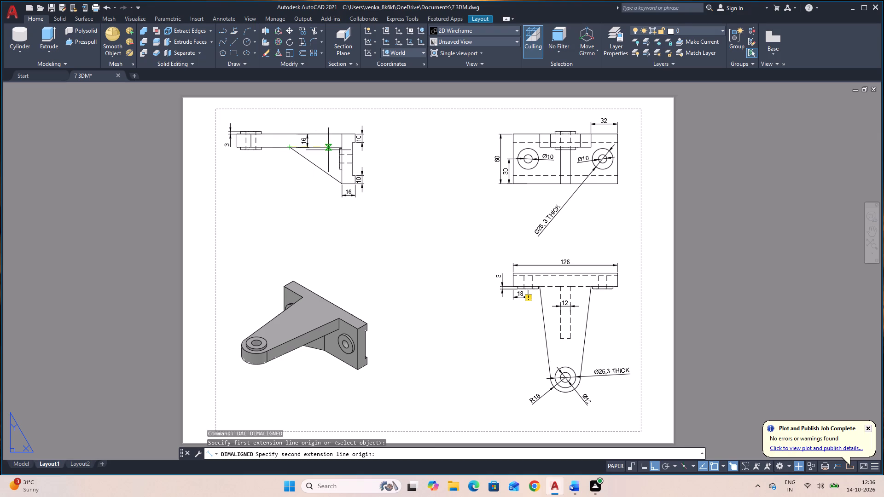
scroll(339, 147, up, 2)
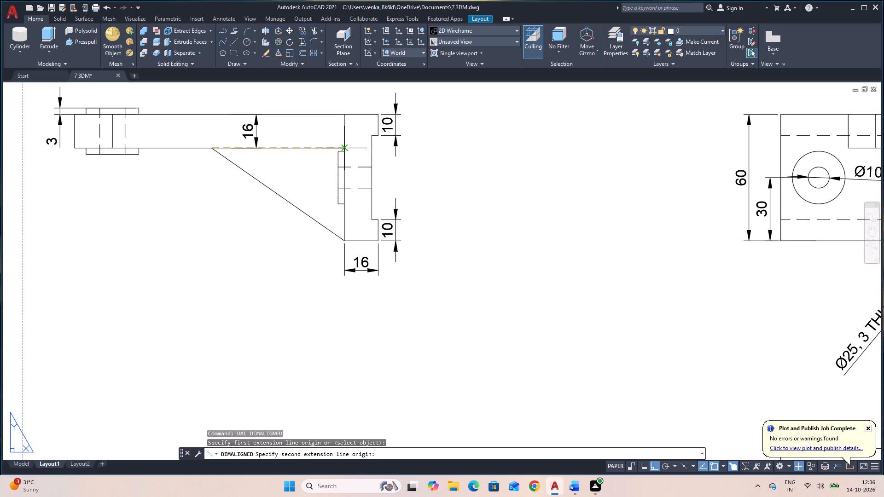
click(342, 146)
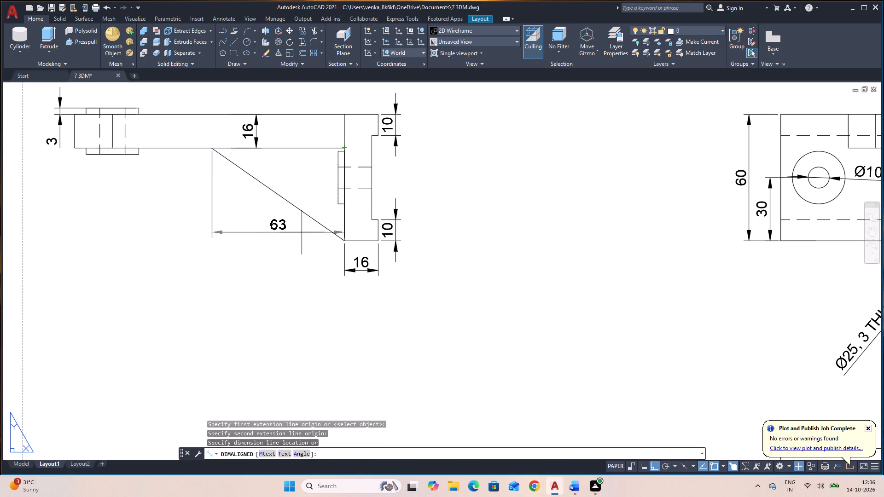
click(302, 251)
Start plotting the layout with the DWG To PDF.pc3 plotter and the monochrome.ctb plot style table.
scroll(494, 193, down, 1)
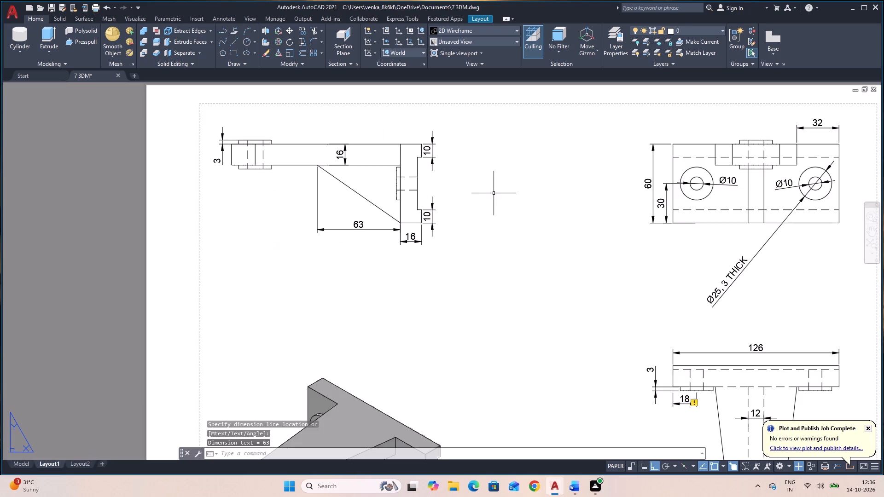
scroll(494, 193, down, 1)
middle_drag(493, 216, 446, 175)
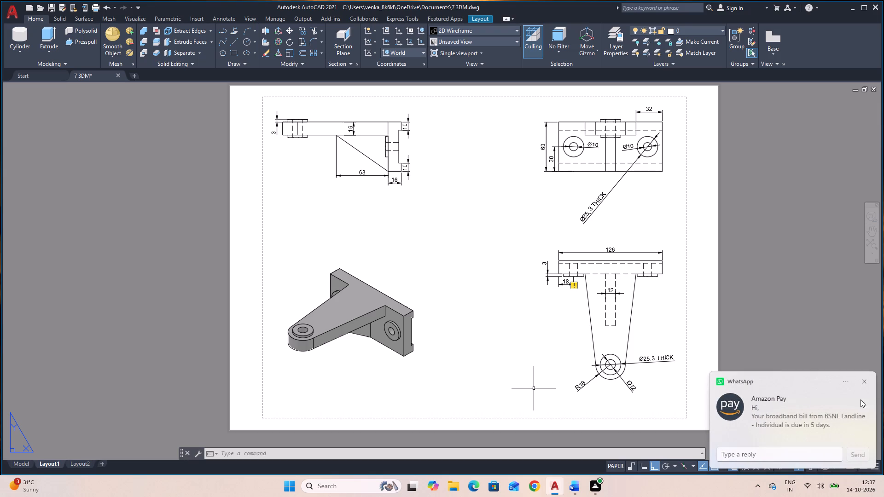
click(864, 385)
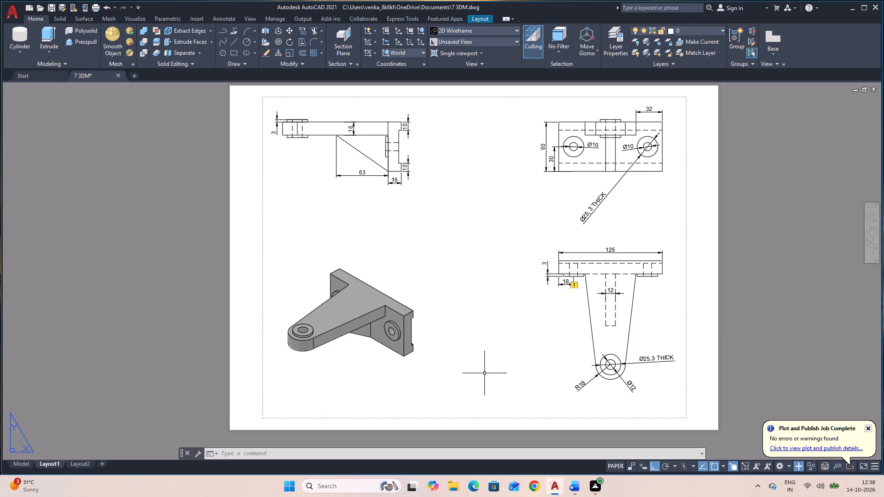
key(ctrl+p)
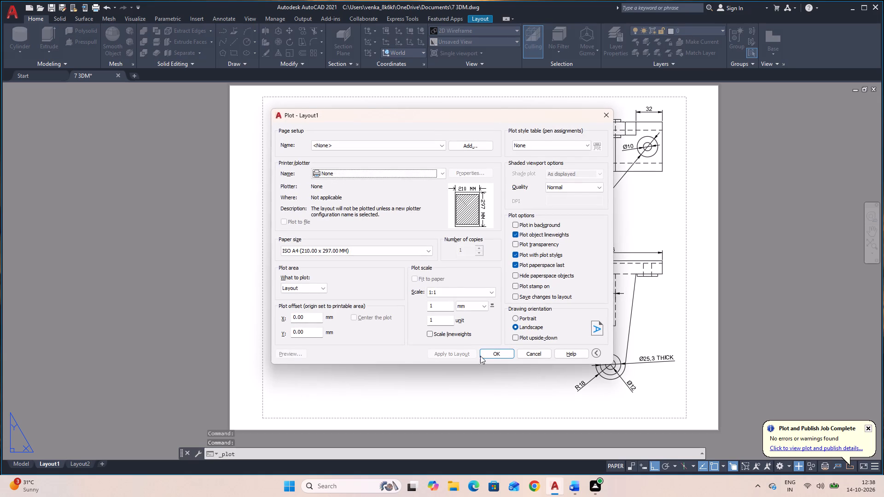
click(406, 171)
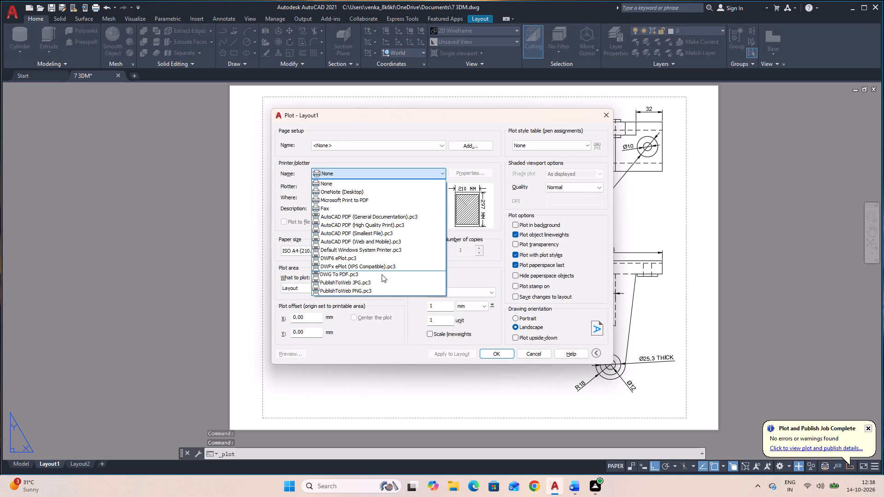
click(380, 275)
click(554, 144)
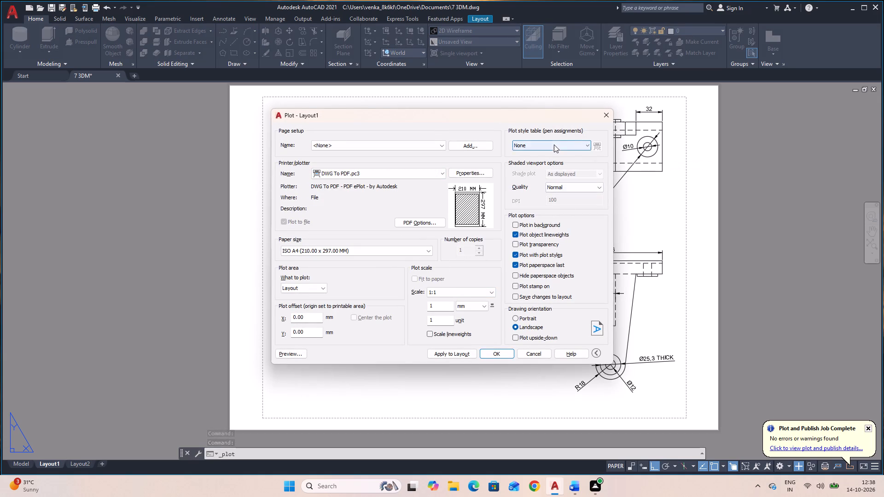
click(549, 190)
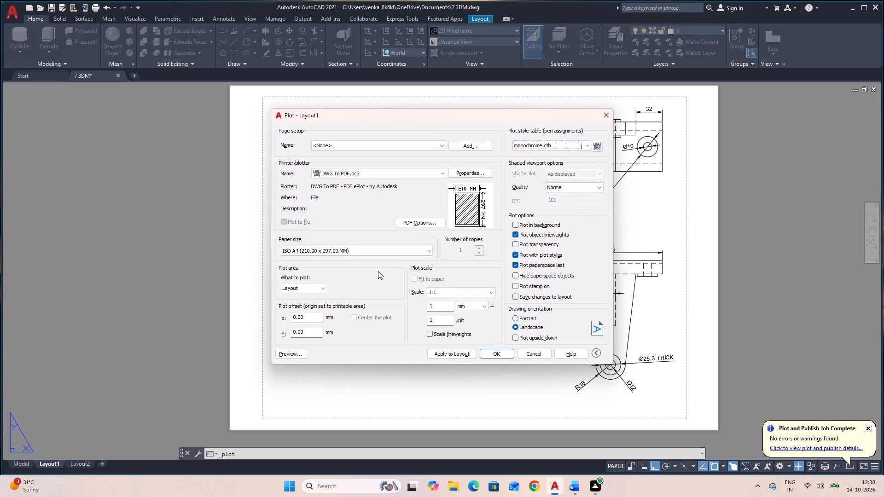
Set the plot area to a window just outside the sheet's dashed printable border and centre the plot.
click(309, 288)
click(317, 314)
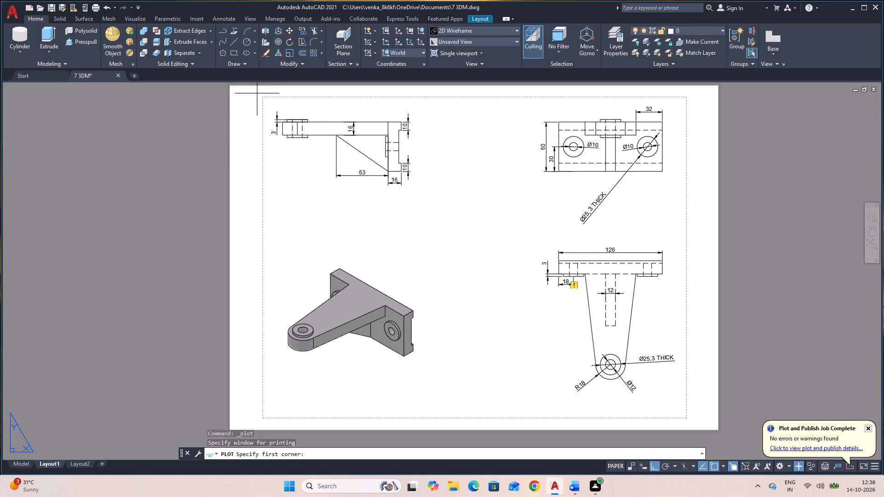
click(257, 93)
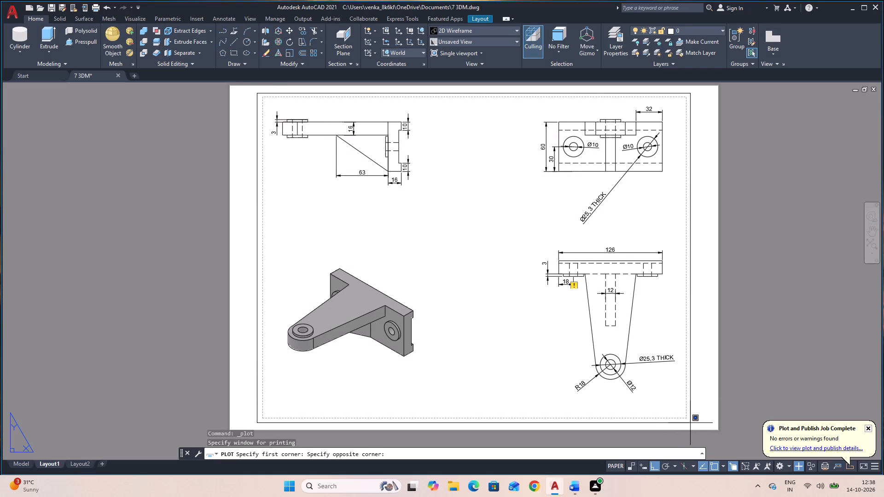
click(691, 422)
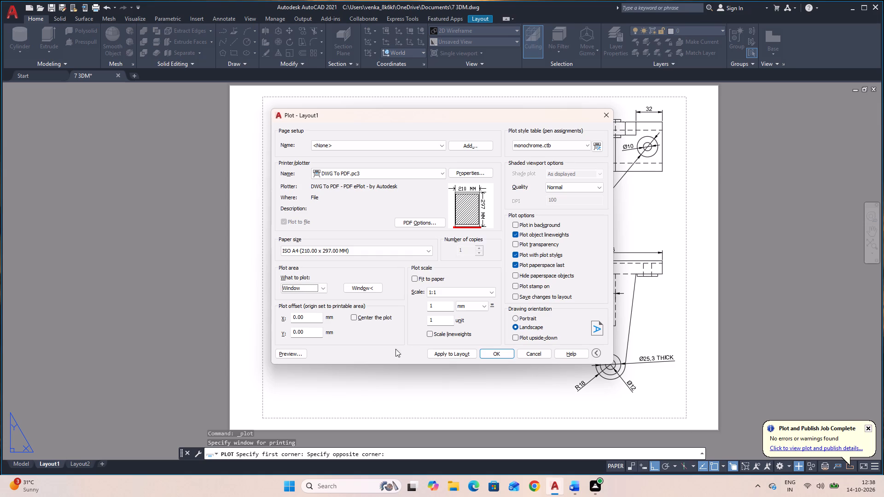
click(365, 316)
Plot the layout to a PDF named 7 3DM in the Documents folder and close the resulting PDF view.
click(495, 356)
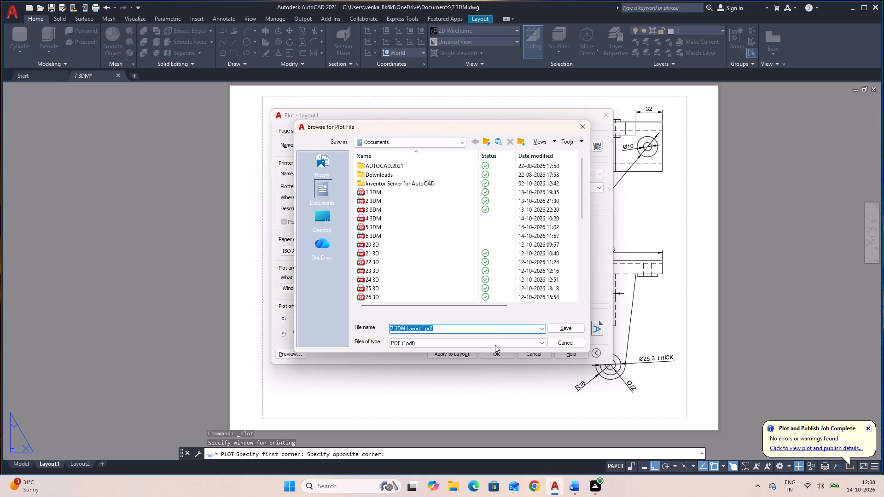
click(490, 328)
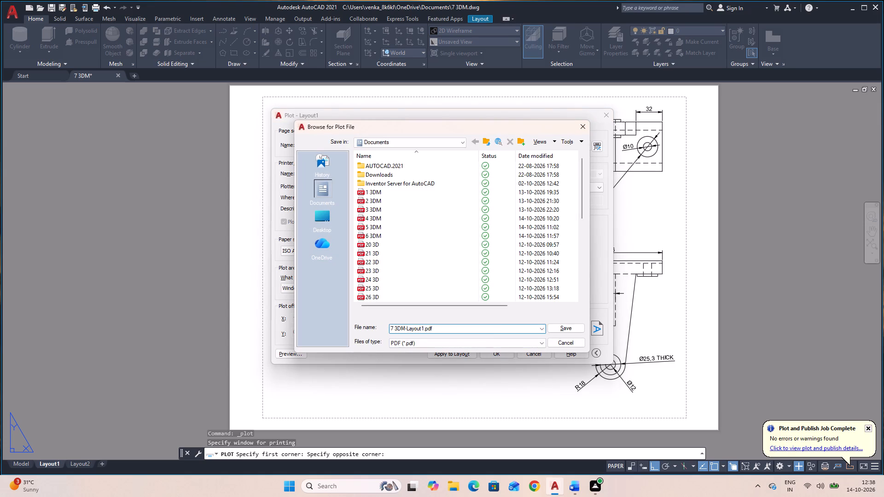
key(BackSpace)
key(BackSpace)
key(BackSpace)
key(BackSpace)
key(BackSpace)
key(BackSpace)
key(BackSpace)
key(BackSpace)
key(BackSpace)
key(BackSpace)
key(BackSpace)
key(BackSpace)
click(550, 328)
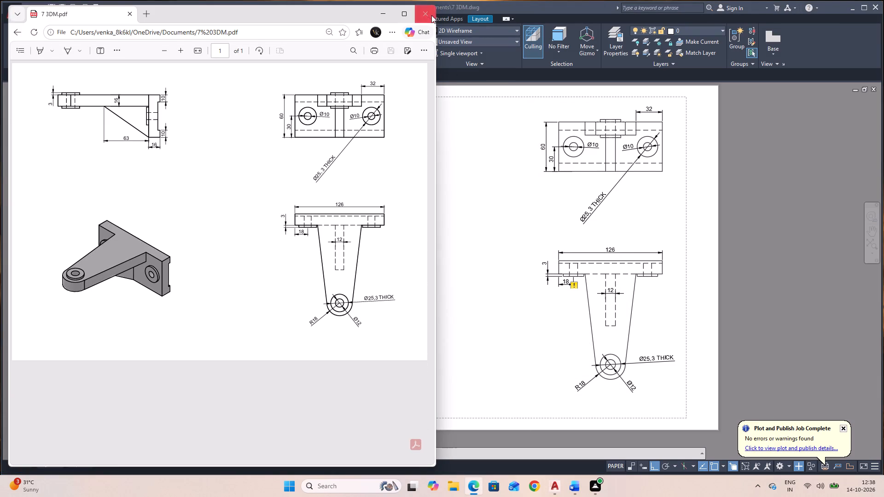
click(429, 13)
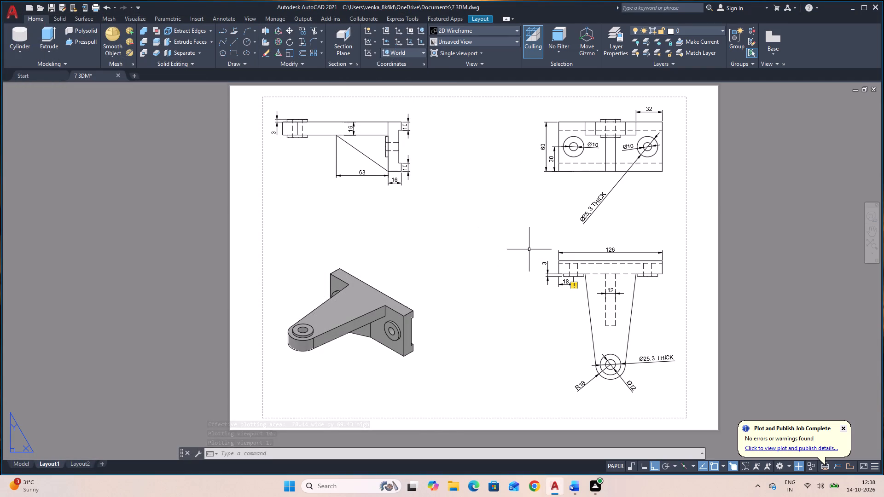
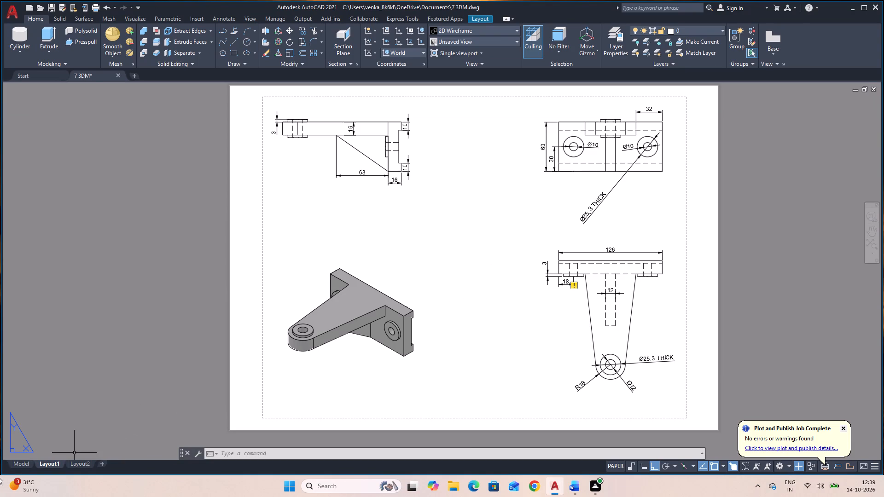
Examine the finished 3D bracket in model space from the front, rear, sides, top and underside, checking the bosses, recess, arm and rib.
click(20, 465)
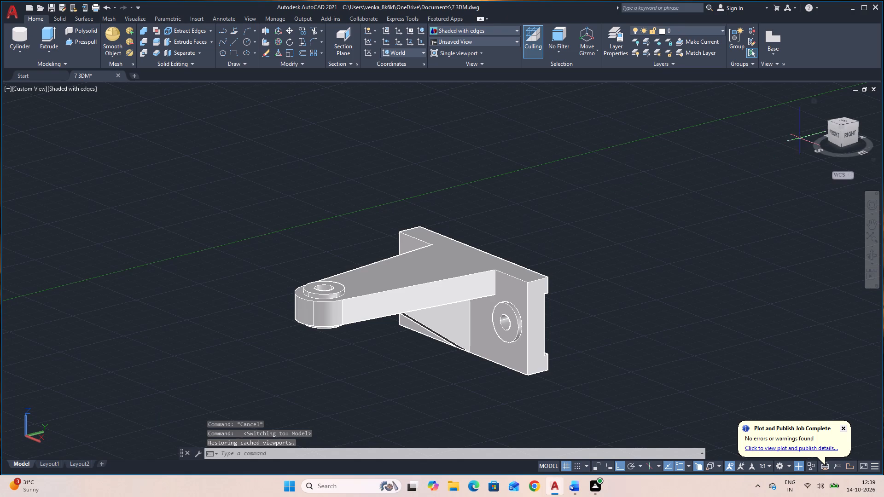
drag(652, 349, 703, 267)
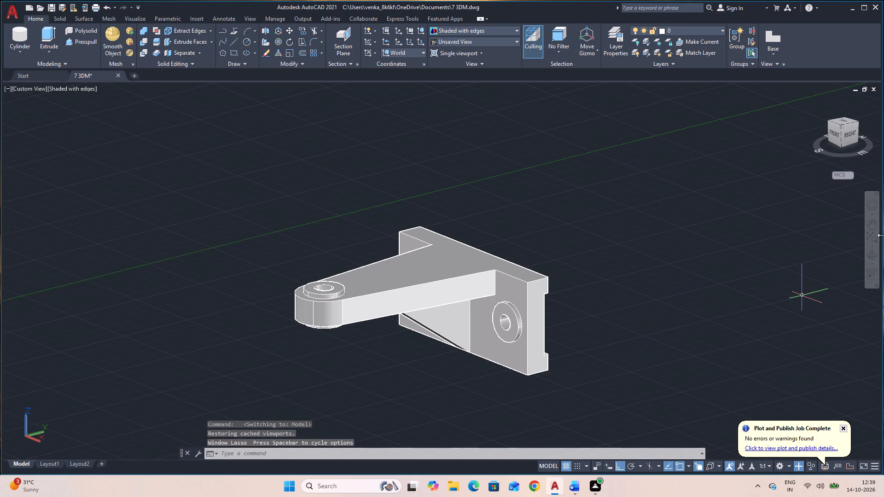
click(866, 252)
drag(726, 282, 776, 240)
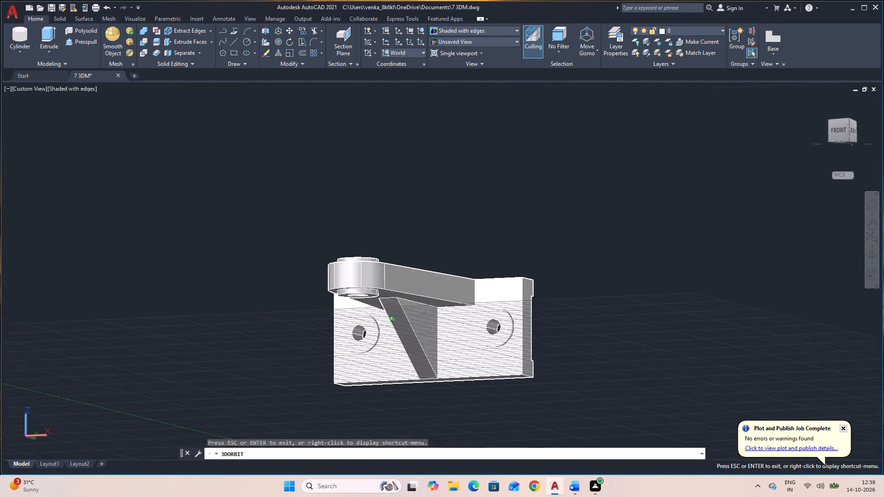
drag(660, 277, 777, 318)
drag(577, 343, 611, 321)
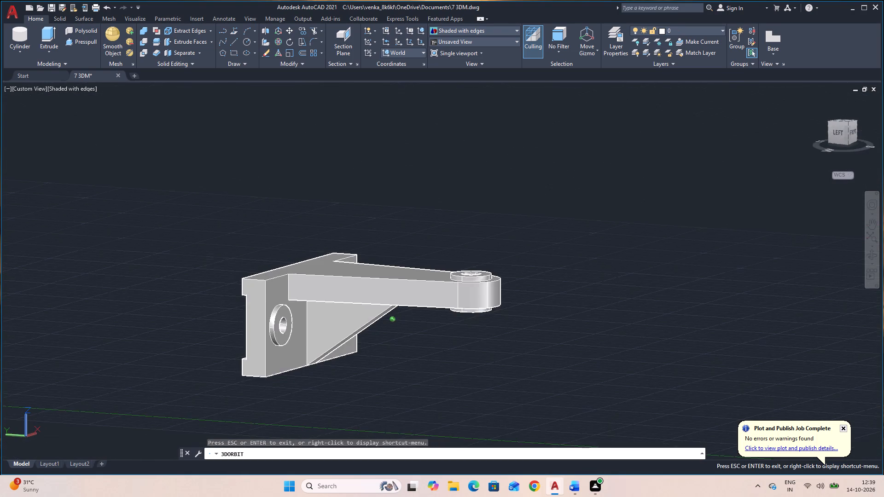
drag(611, 321, 454, 239)
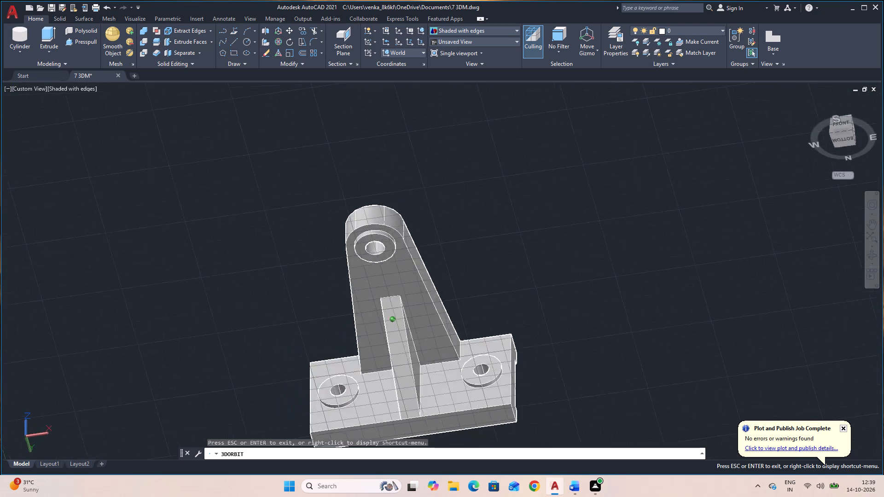
drag(454, 239, 484, 152)
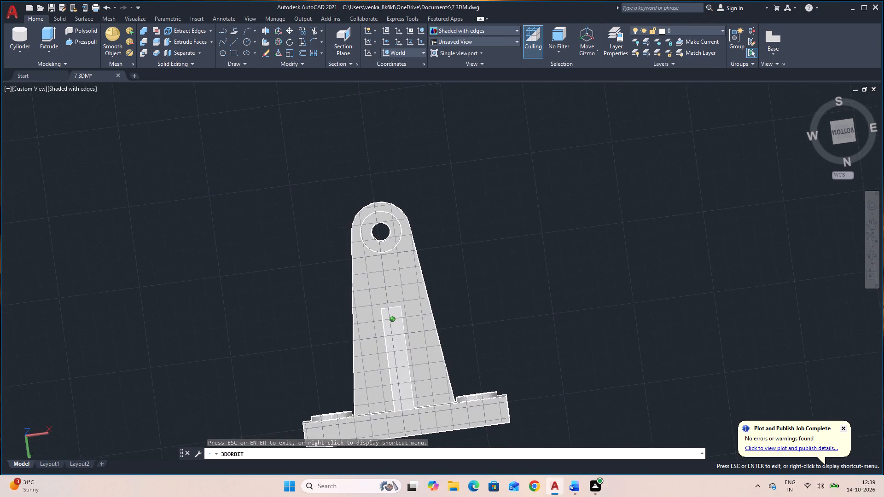
drag(484, 152, 505, 158)
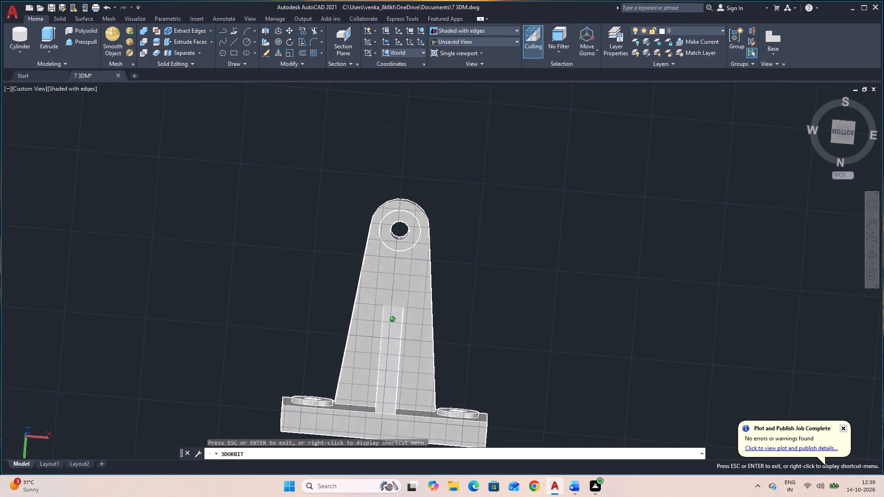
drag(505, 158, 395, 342)
drag(627, 333, 467, 303)
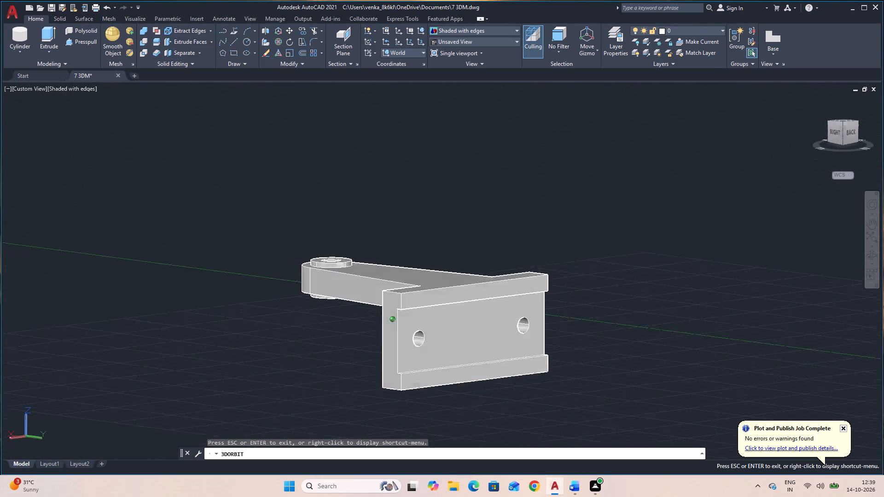
drag(467, 303, 463, 302)
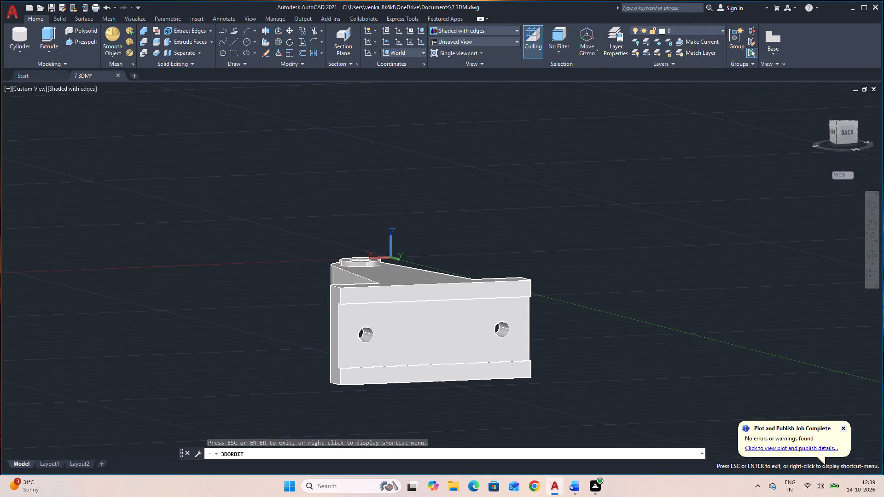
drag(619, 370, 509, 361)
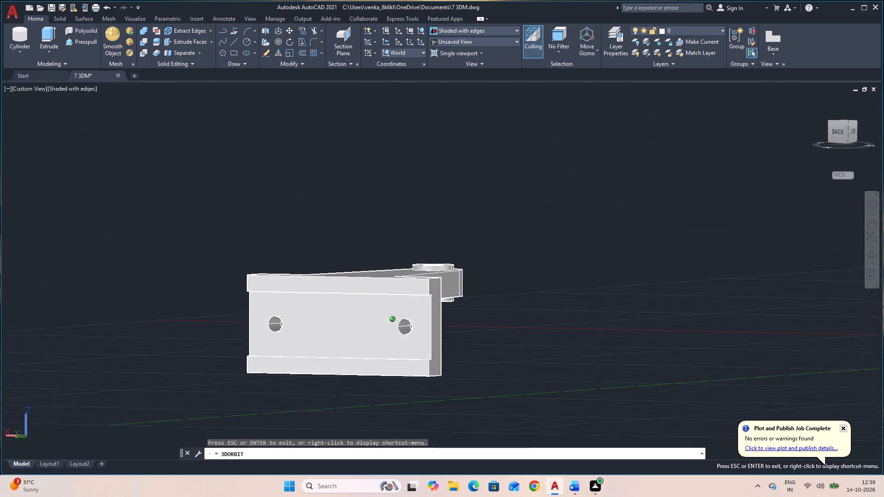
drag(509, 361, 443, 375)
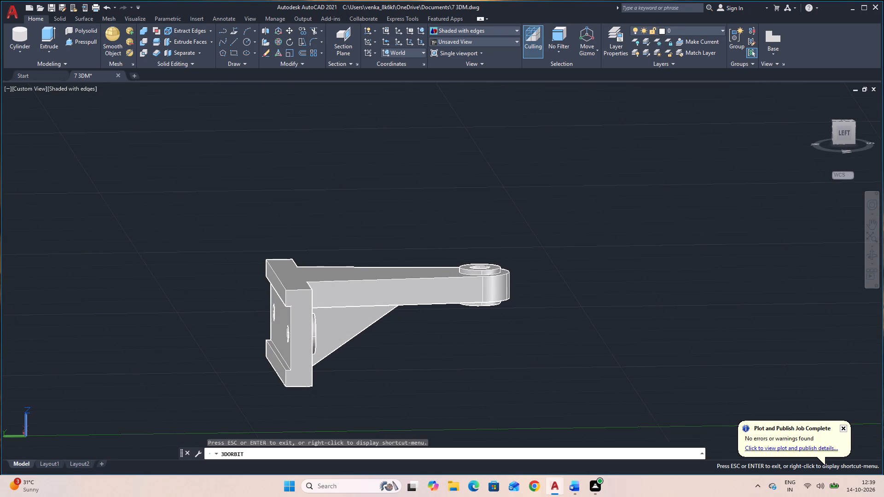
drag(539, 369, 393, 332)
drag(627, 344, 615, 352)
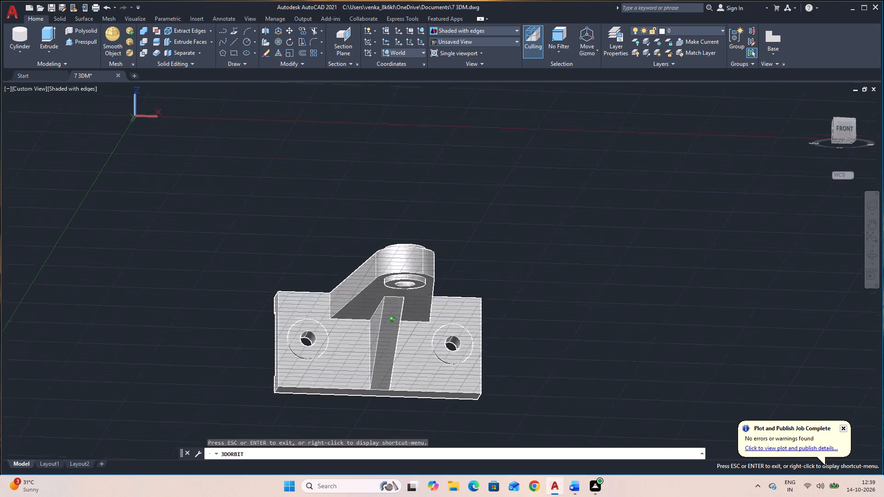
drag(615, 352, 572, 415)
drag(519, 401, 505, 353)
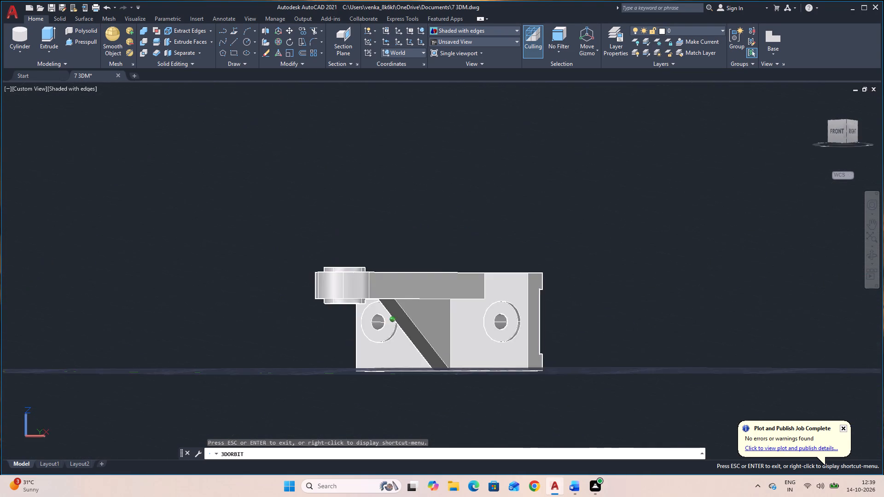
drag(505, 353, 517, 413)
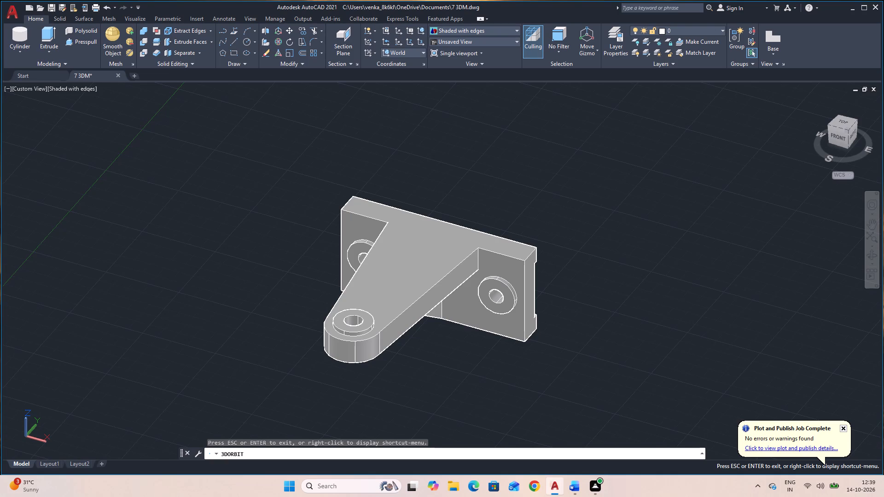
drag(478, 361, 633, 348)
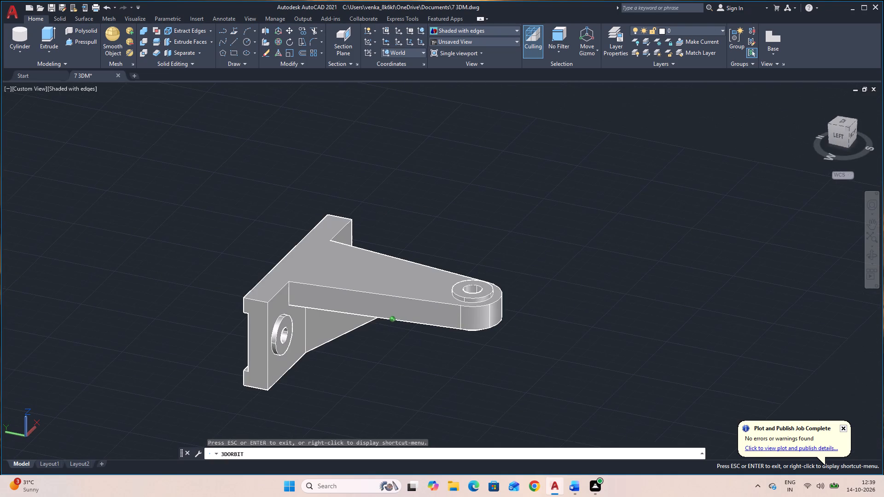
click(883, 0)
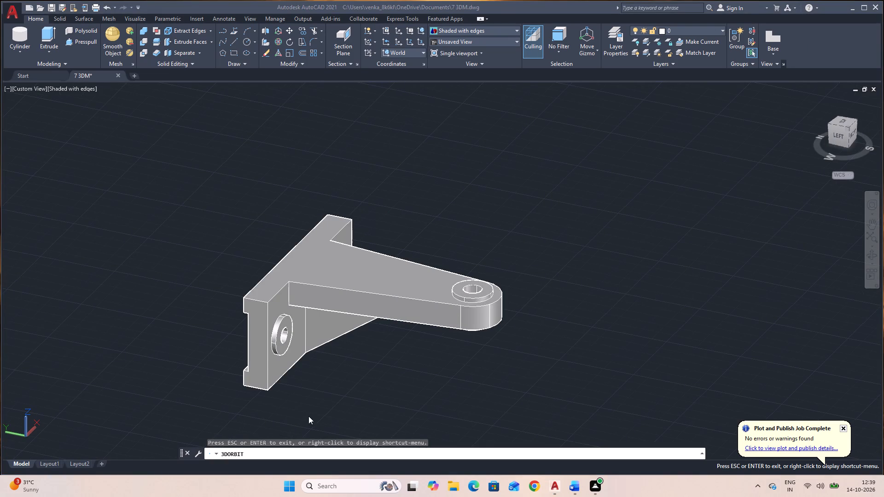
drag(384, 389, 469, 381)
drag(376, 383, 574, 364)
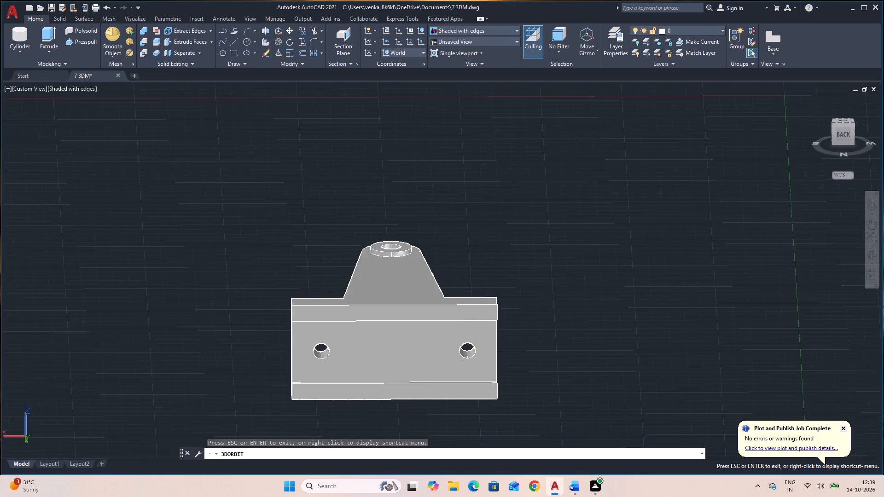
drag(425, 387, 595, 384)
drag(390, 387, 583, 373)
drag(399, 387, 628, 356)
drag(382, 378, 579, 348)
drag(453, 354, 593, 349)
drag(383, 360, 535, 359)
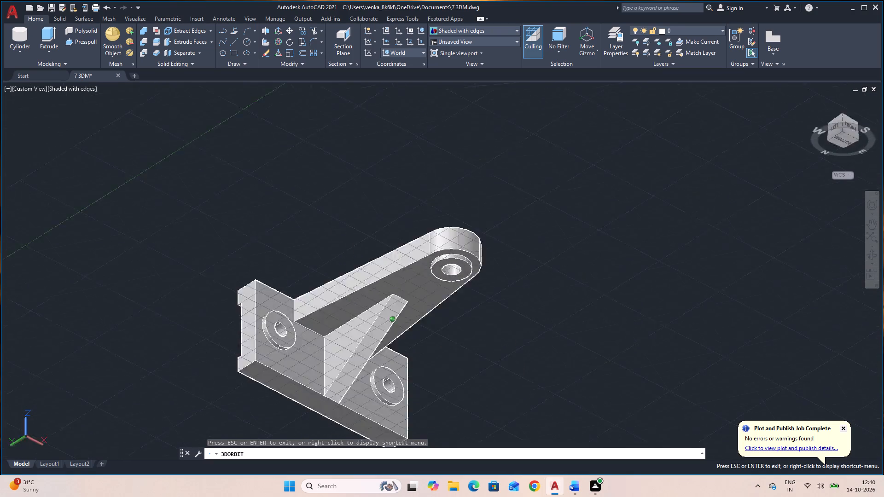
drag(439, 360, 362, 417)
drag(535, 361, 508, 404)
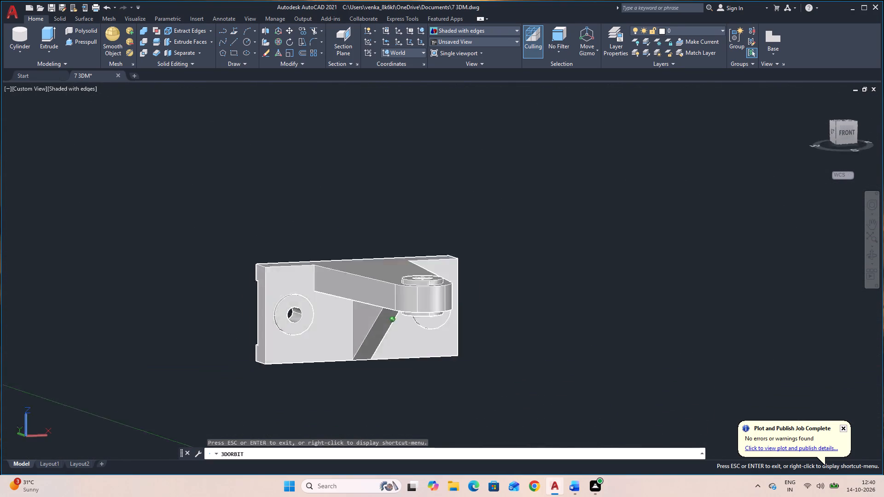
drag(508, 404, 500, 414)
drag(574, 352, 482, 363)
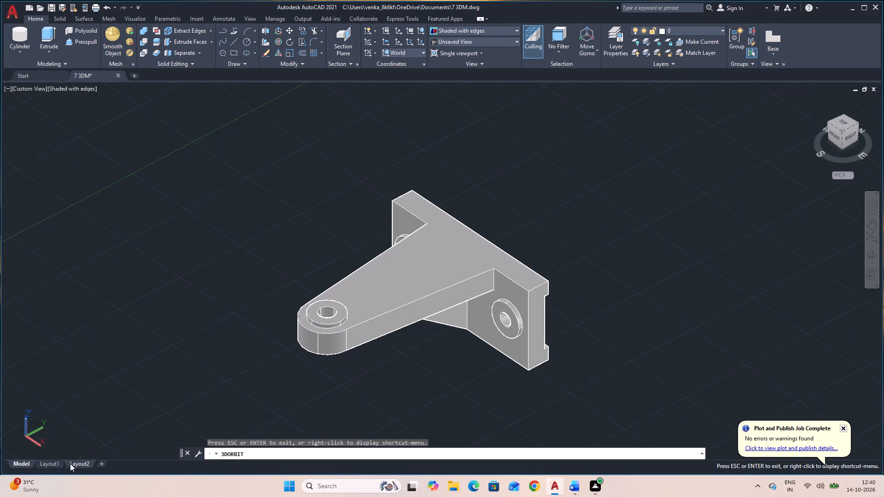
click(58, 462)
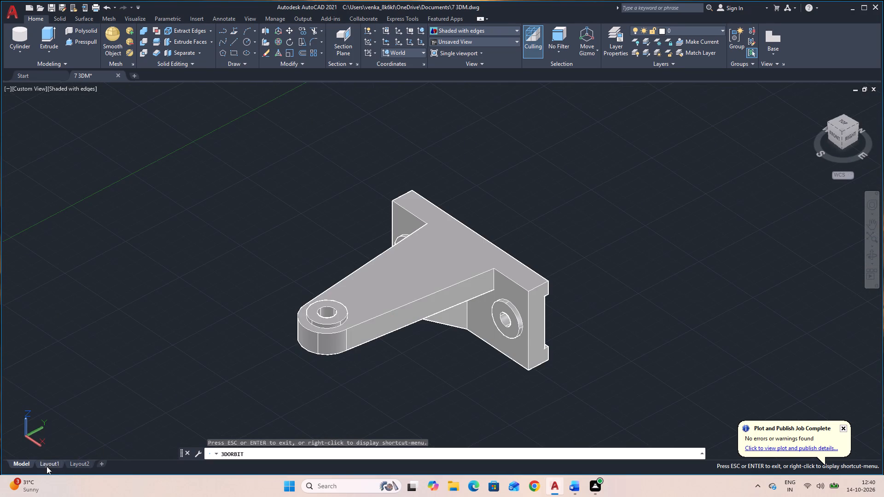
click(46, 463)
click(46, 463)
click(49, 464)
key(Return)
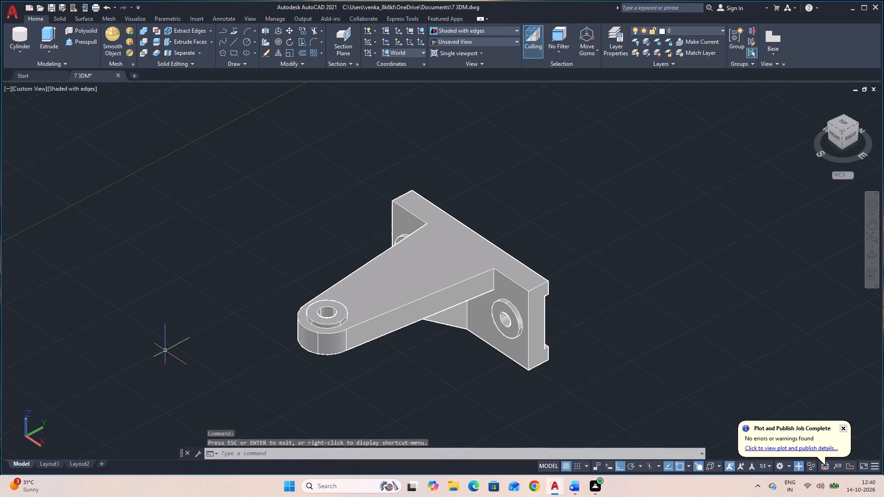
On Layout1, delete the 18 dimension below the plate's left end in the top view.
click(49, 462)
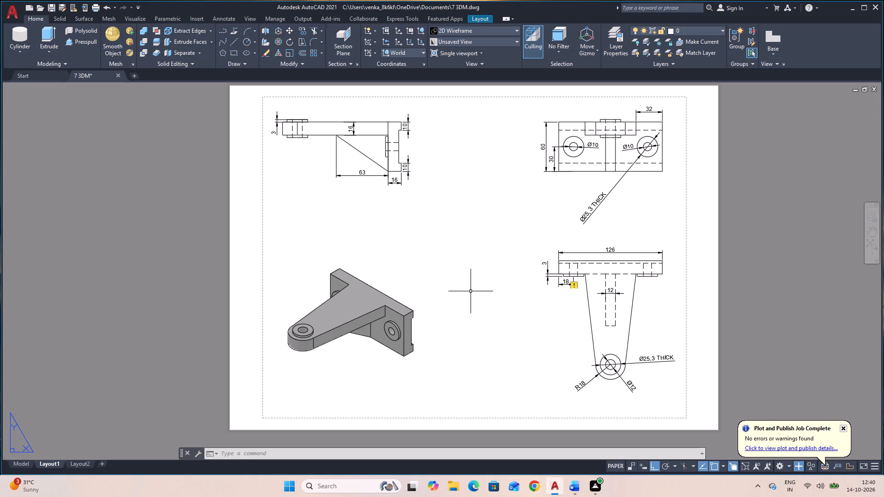
click(564, 285)
key(Delete)
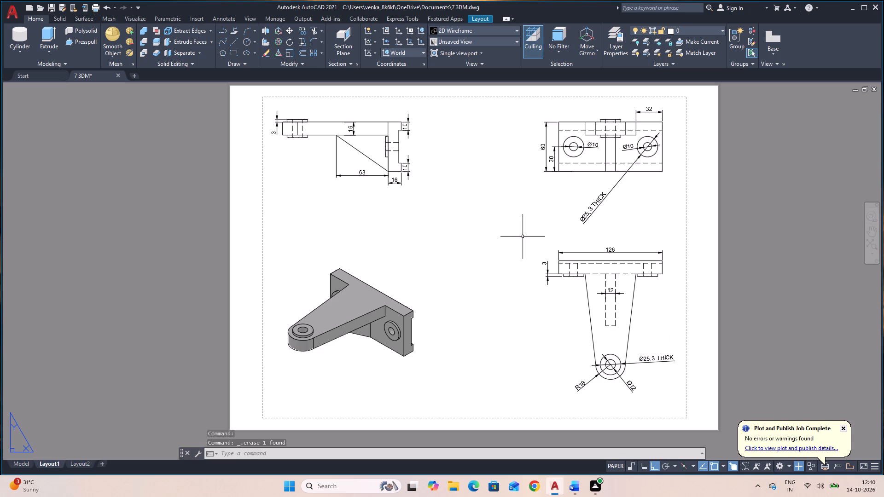
Add an aligned dimension from the left boss hole's centre to the plate's left edge in the front view, placed below the plate.
text(DAL)
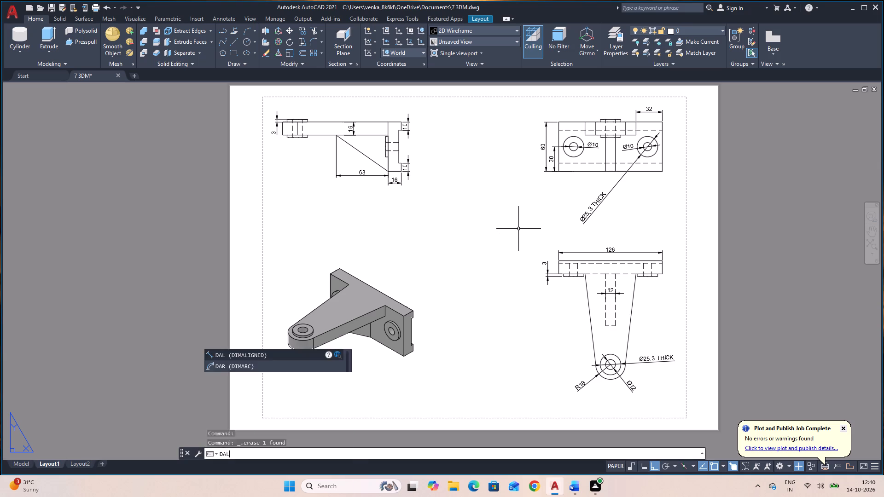
key(space)
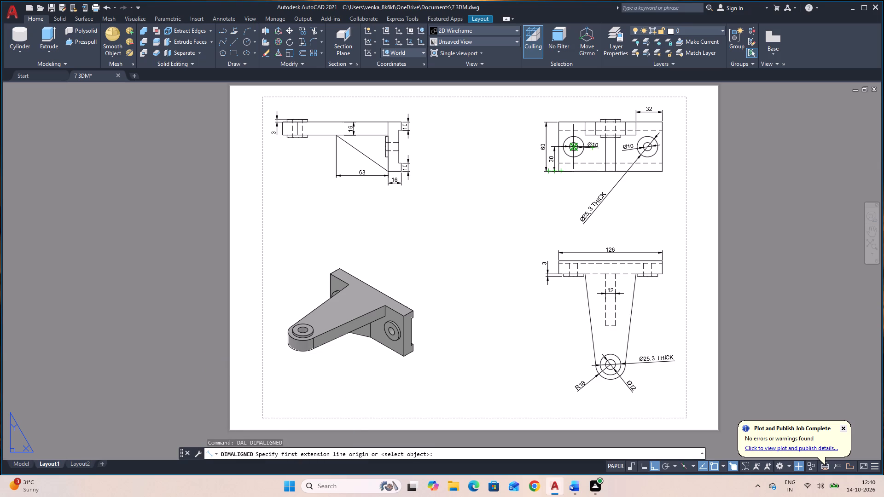
click(573, 145)
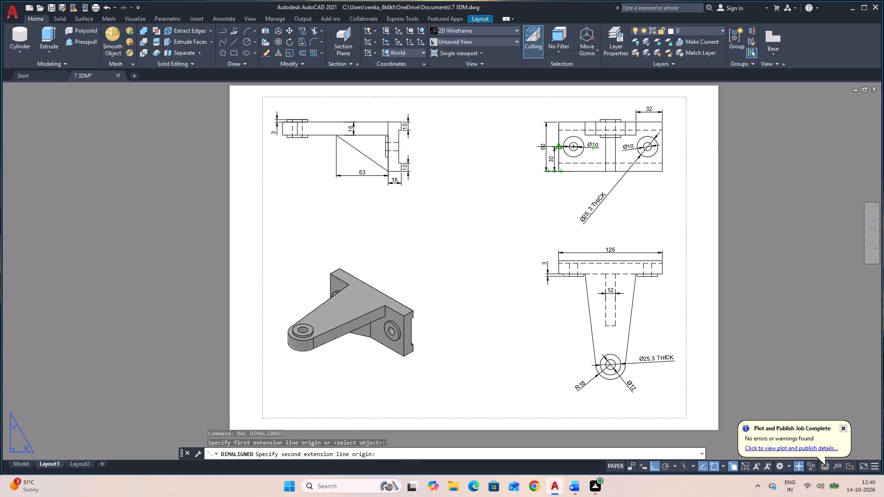
click(558, 147)
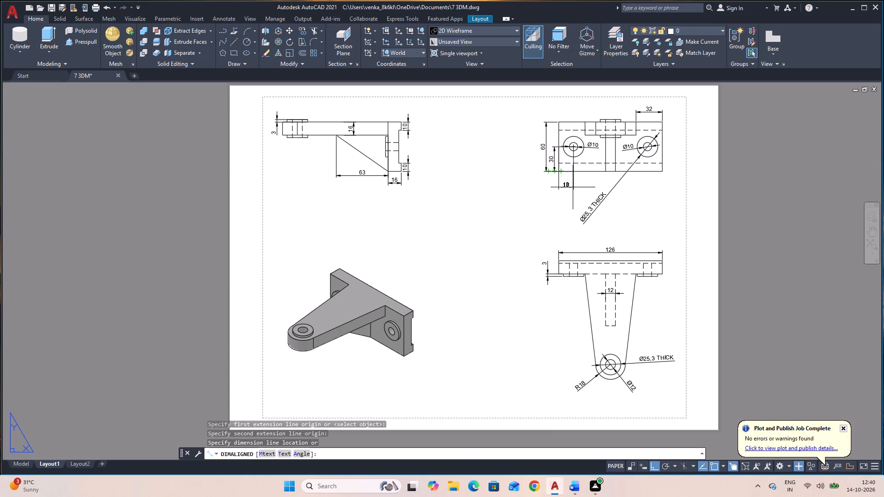
click(573, 185)
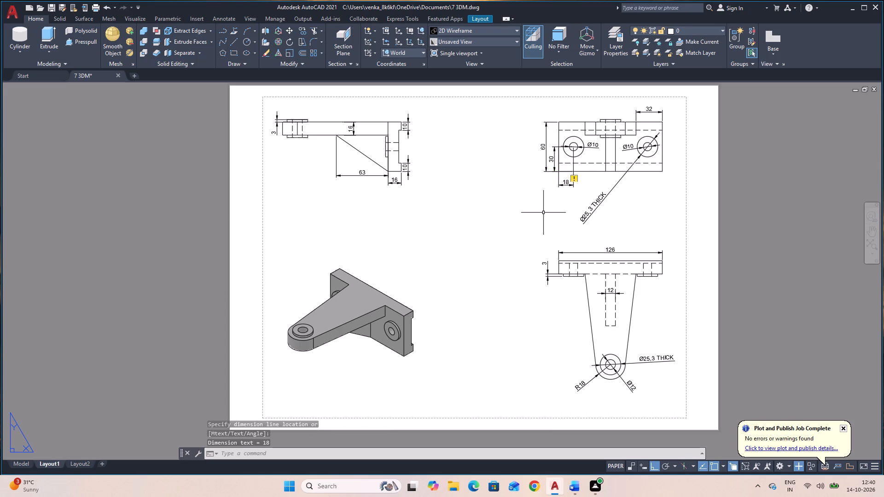